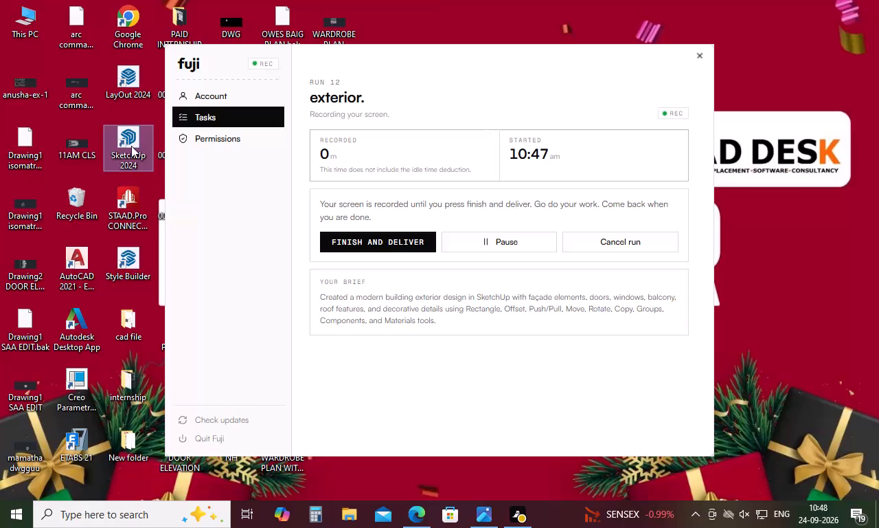
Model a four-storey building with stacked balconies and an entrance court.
Launch SketchUp 2024 and start a new model from the Architectural Inches template.
triple_click(131, 146)
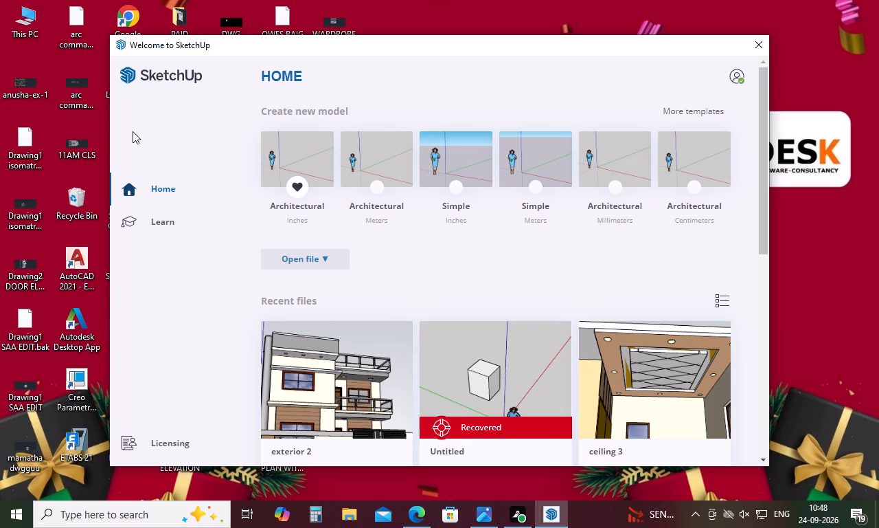
double_click(295, 184)
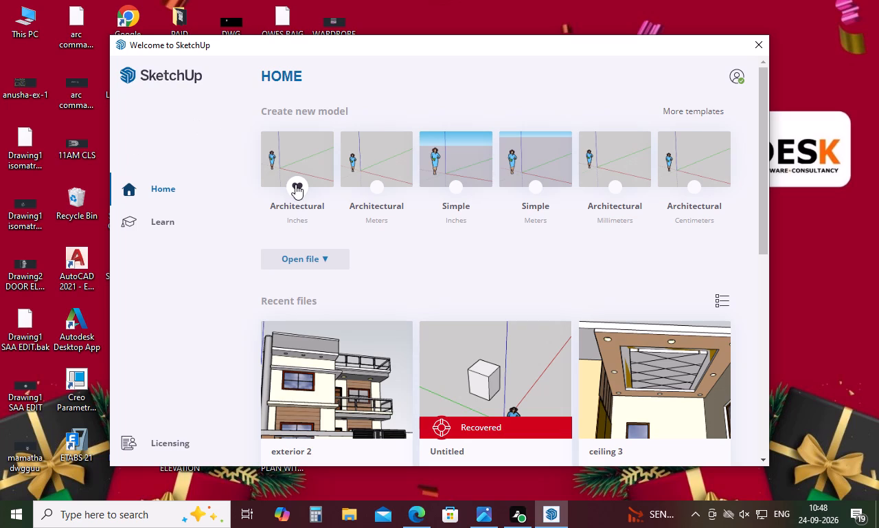
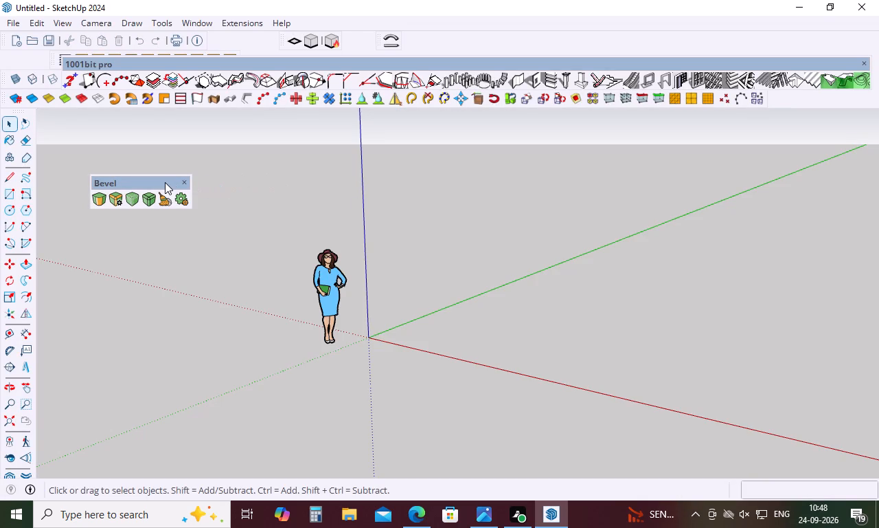
Dock the floating Bevel toolbar in the first toolbar row, after the single arc-icon toolbar.
drag(165, 182, 439, 54)
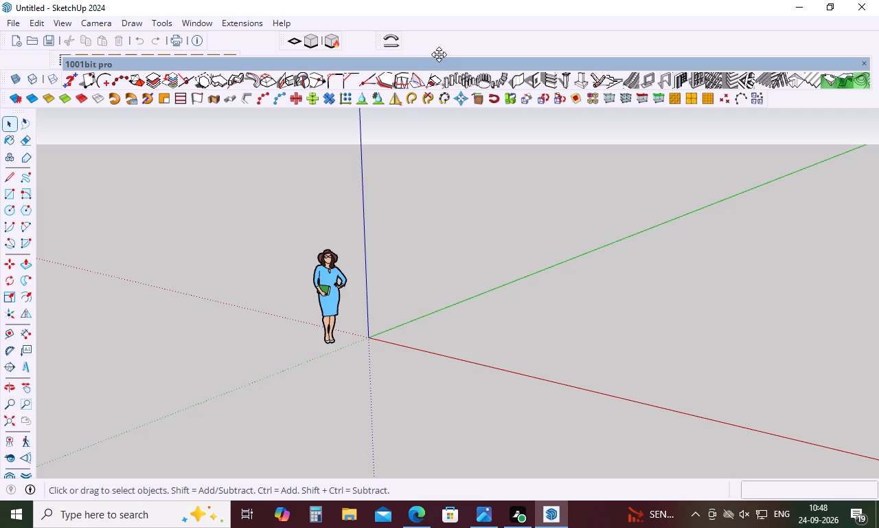
drag(439, 54, 499, 21)
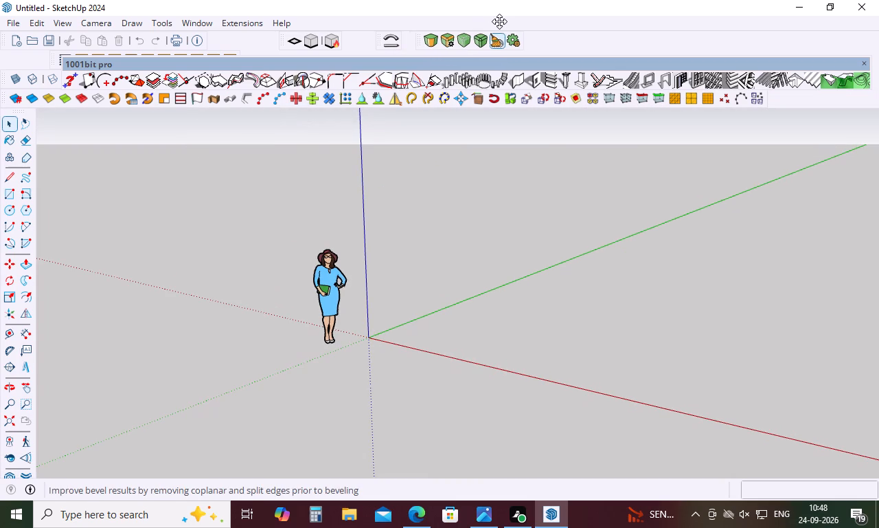
drag(499, 21, 500, 21)
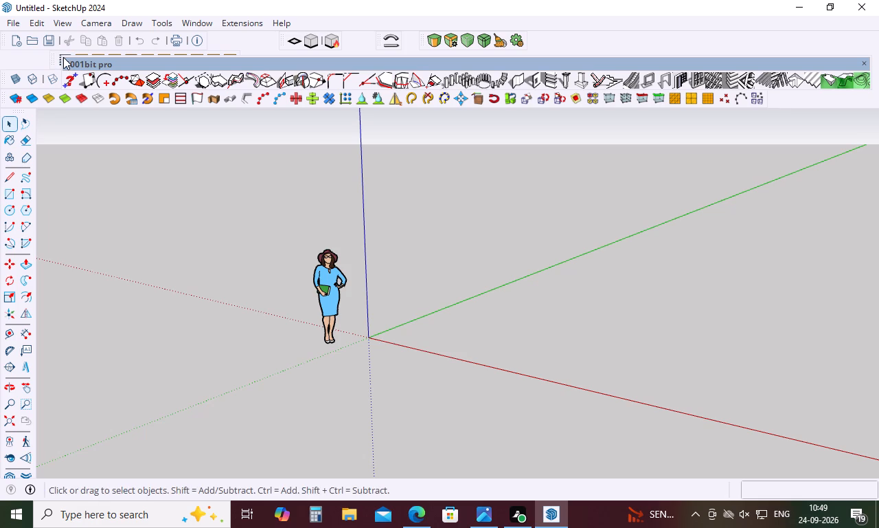
Move the fence-and-railing toolbar into the first toolbar row, directly after the Bevel toolbar.
drag(54, 54, 111, 32)
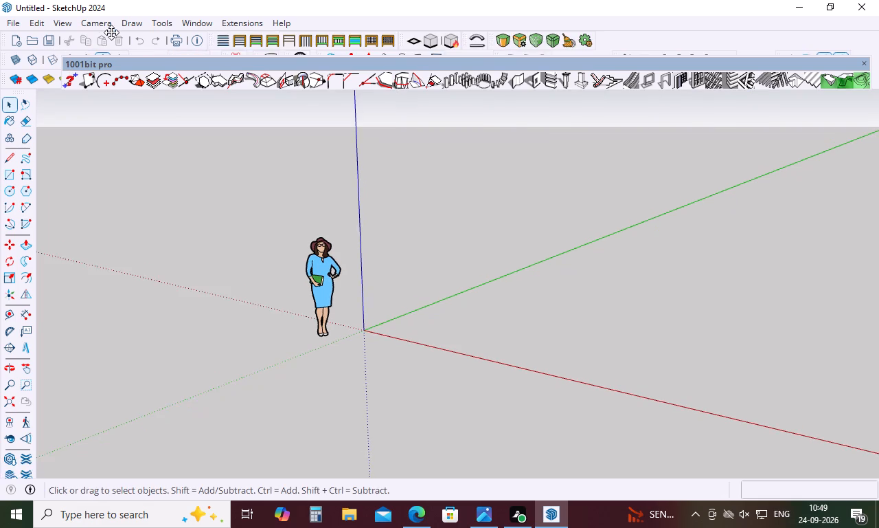
drag(111, 32, 485, 32)
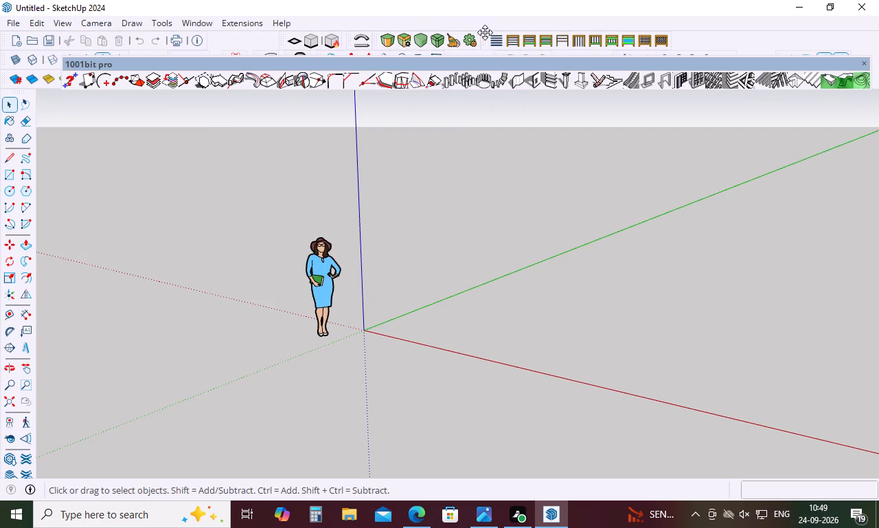
drag(485, 32, 563, 42)
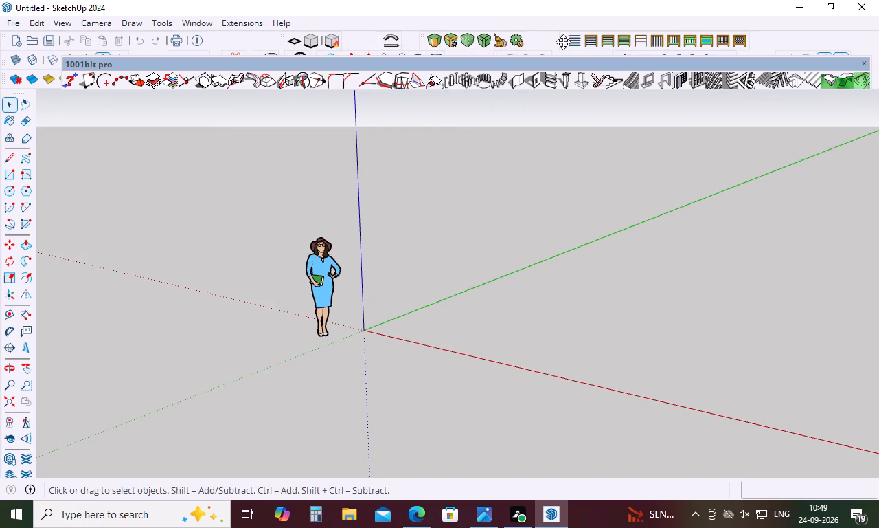
drag(563, 42, 545, 30)
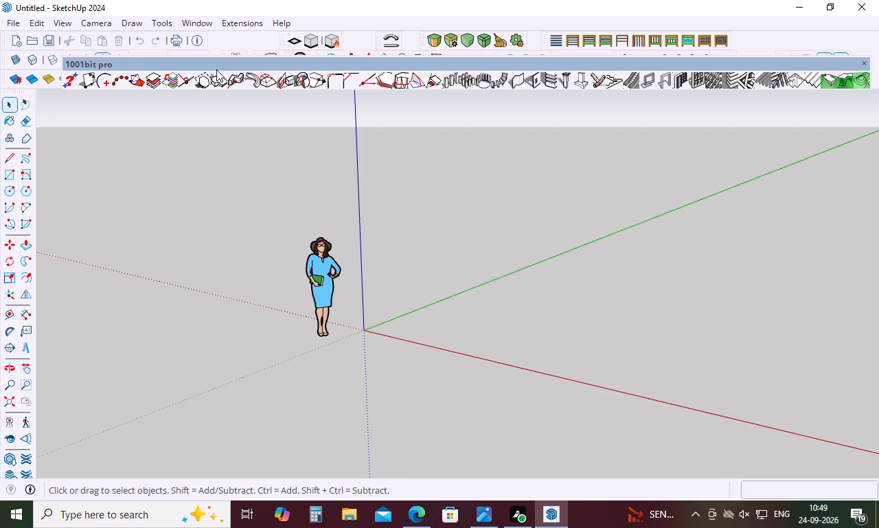
Dock the floating 1001bit pro toolbar in its own row above the coloured modelling-tools row.
drag(65, 58, 60, 96)
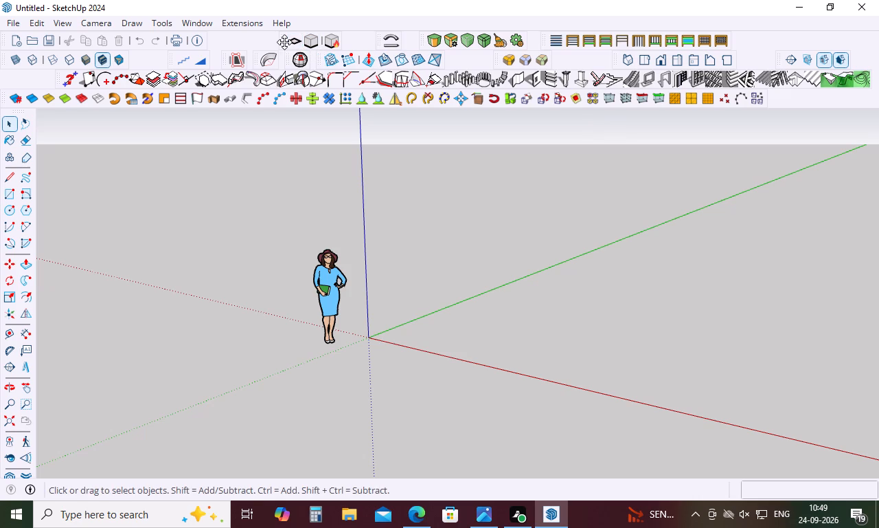
Close the gaps in the first toolbar row by packing the cube, arc, Bevel and fence-and-railing toolbars together.
drag(284, 42, 208, 42)
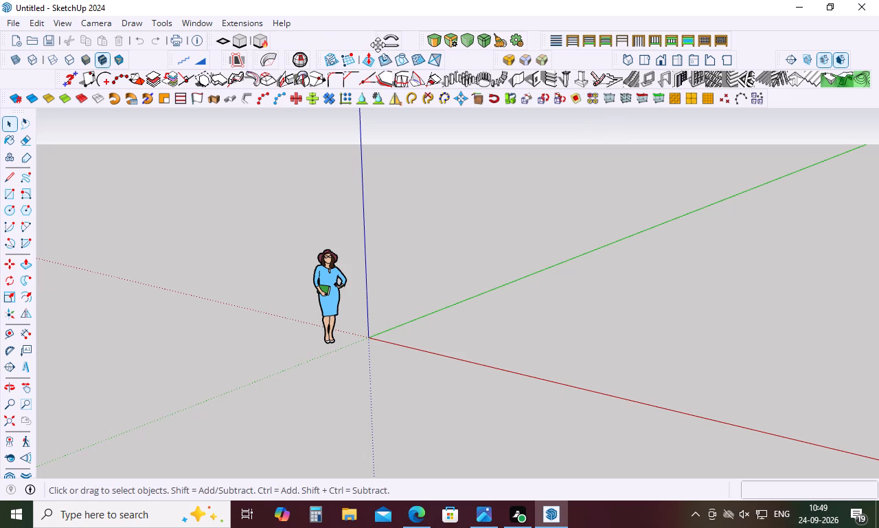
drag(378, 45, 278, 43)
drag(420, 37, 306, 42)
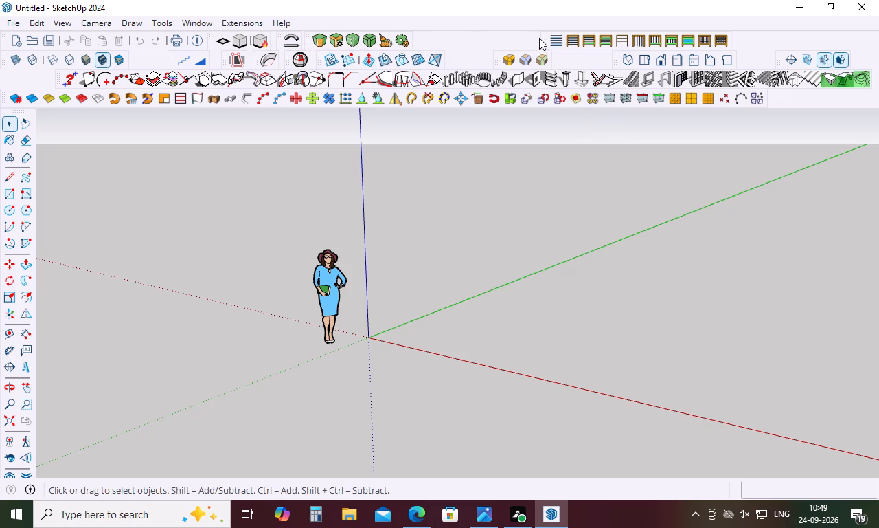
drag(543, 36, 410, 43)
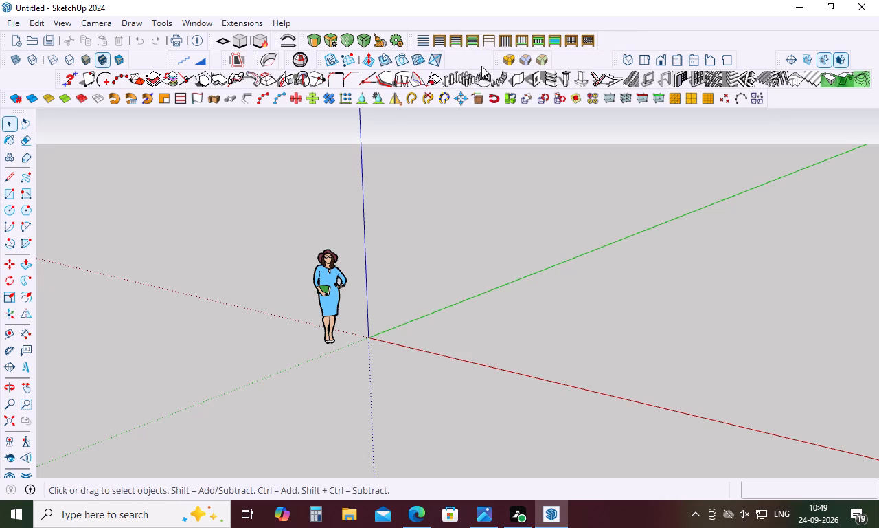
Move the three-cube, Views and Section toolbars into the first row, after the fence-and-railing toolbar.
drag(494, 56, 584, 36)
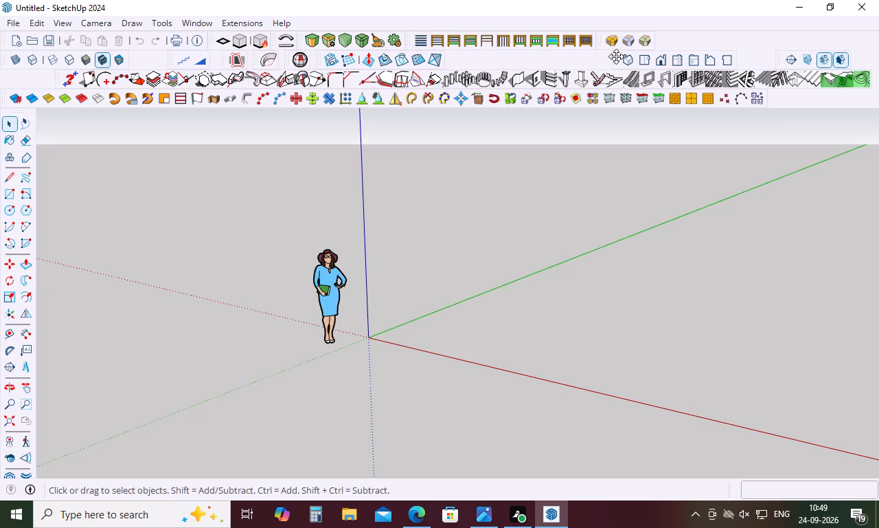
drag(616, 57, 646, 35)
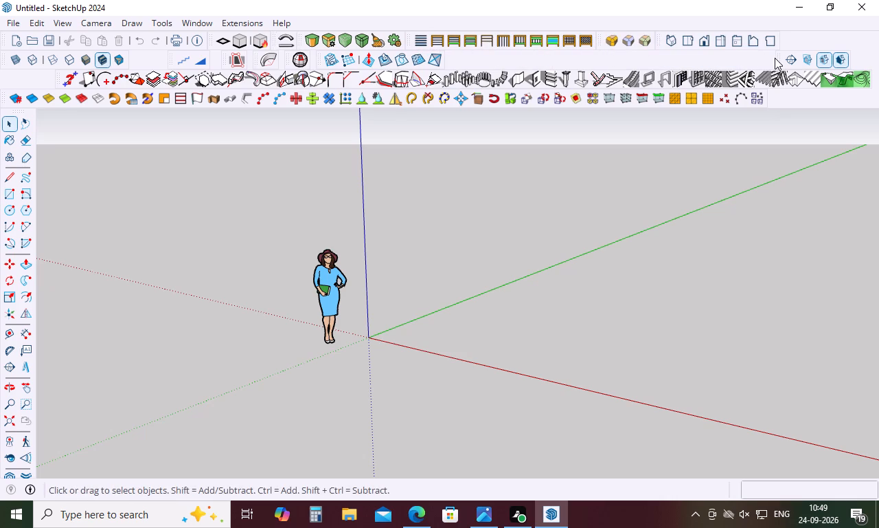
drag(781, 60, 788, 48)
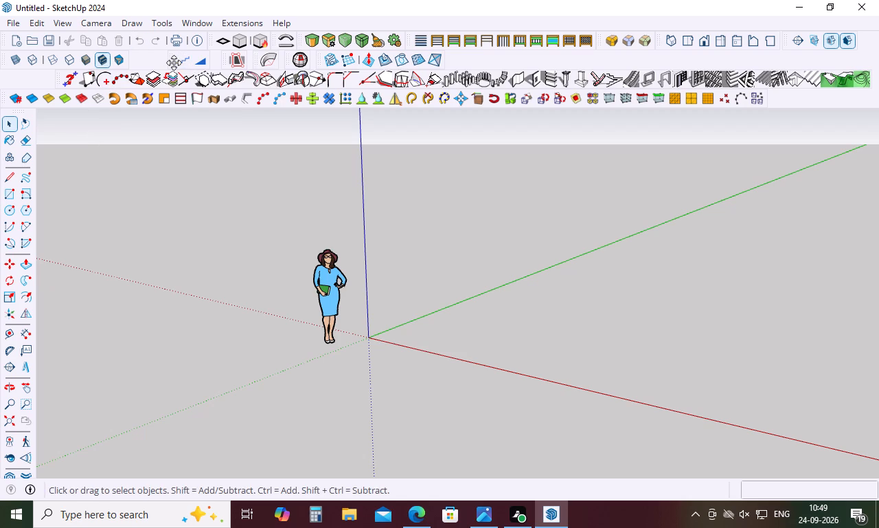
Tighten the Styles row and move the curved-band and solid-inspection toolbars to the end of the 1001bit pro row.
drag(171, 62, 130, 65)
drag(225, 57, 146, 60)
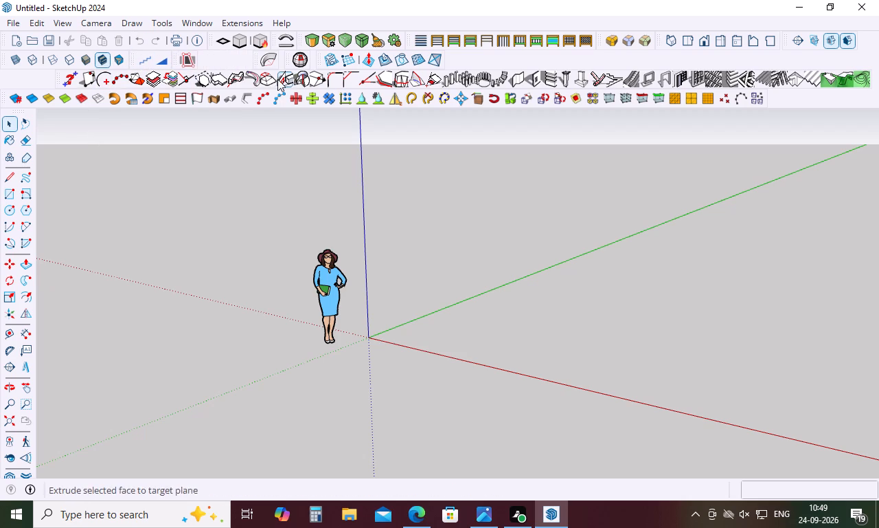
drag(258, 53, 180, 65)
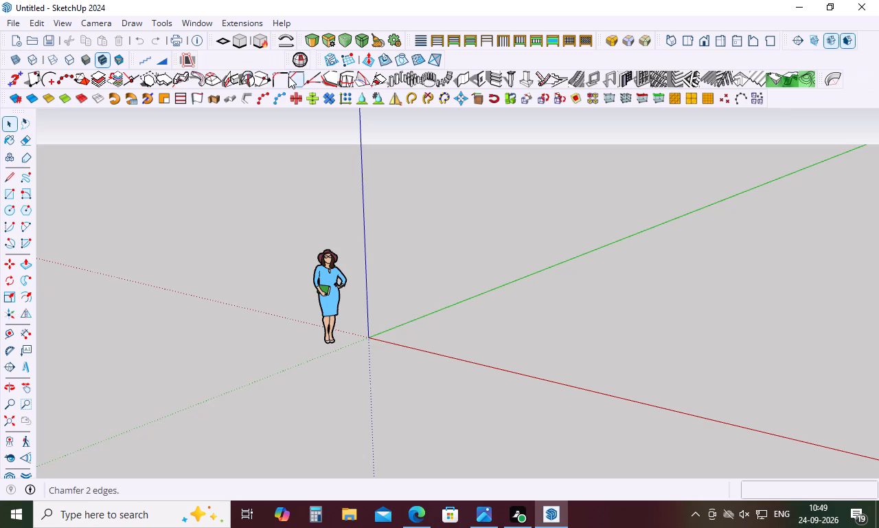
drag(290, 55, 222, 66)
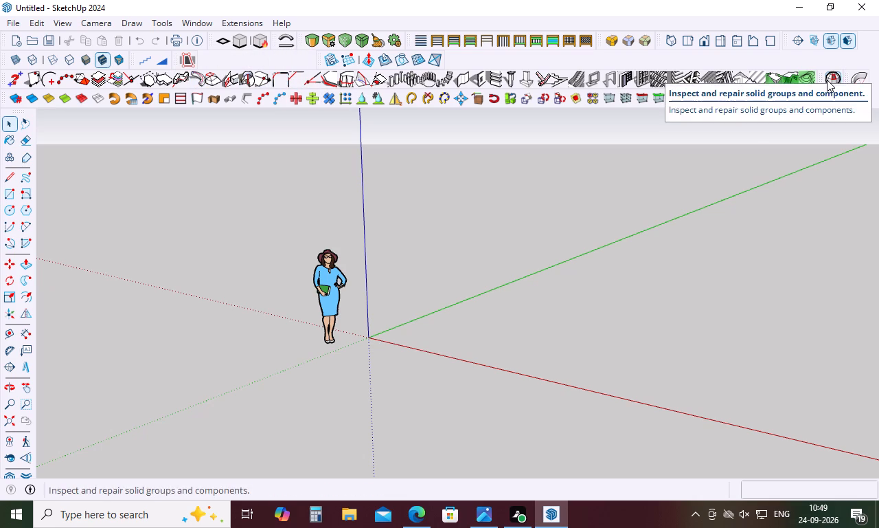
scroll(845, 76, up, 3)
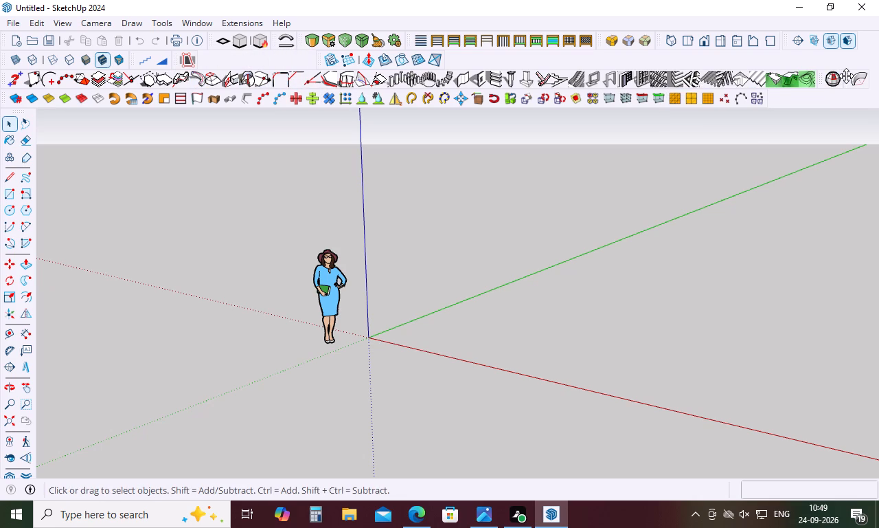
drag(845, 78, 829, 68)
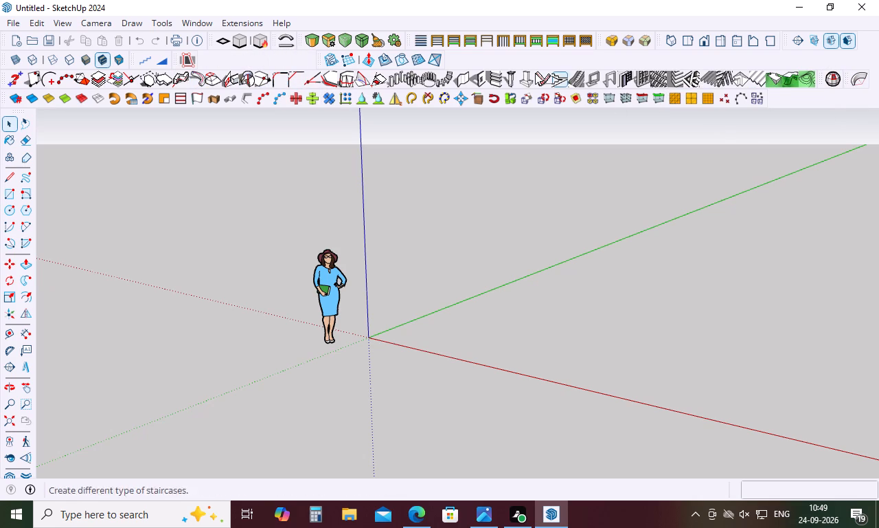
Move the Sandbox toolbar and the two-icon blue slope toolbar to the end of the coloured modelling-tools row.
drag(319, 56, 551, 105)
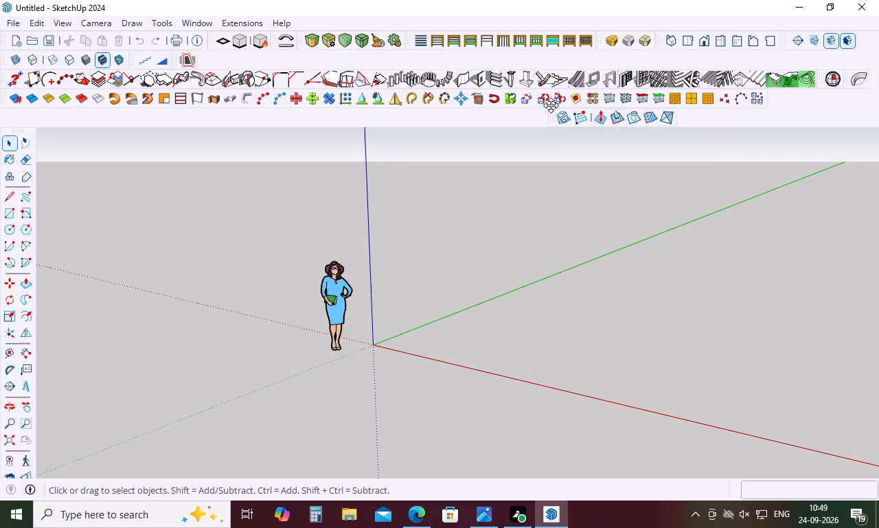
drag(551, 105, 714, 96)
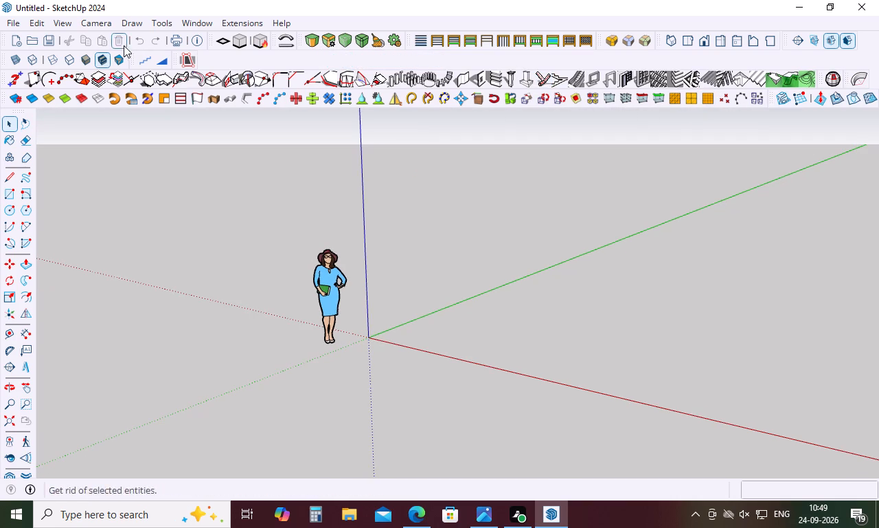
drag(130, 55, 296, 110)
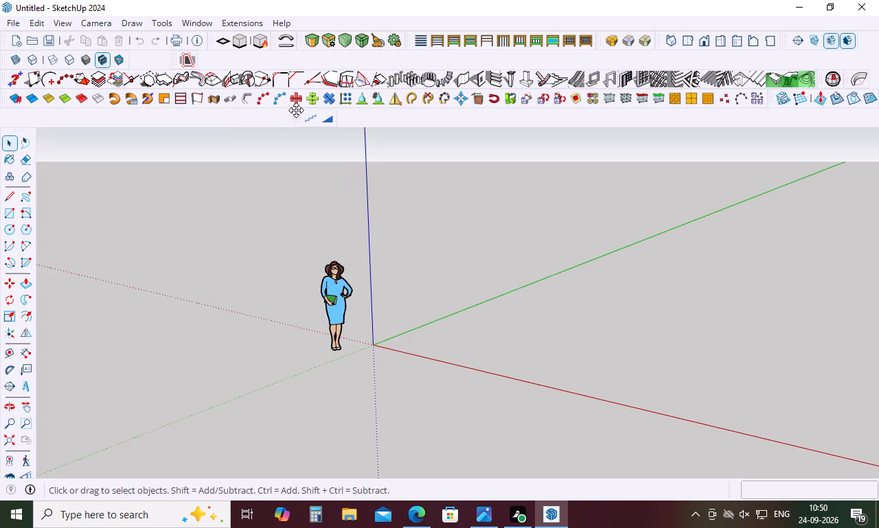
drag(296, 110, 420, 71)
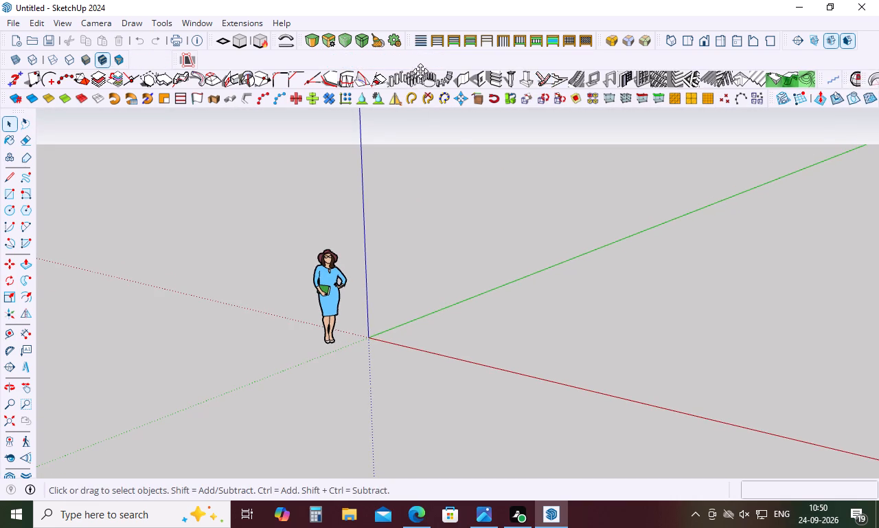
drag(420, 71, 439, 96)
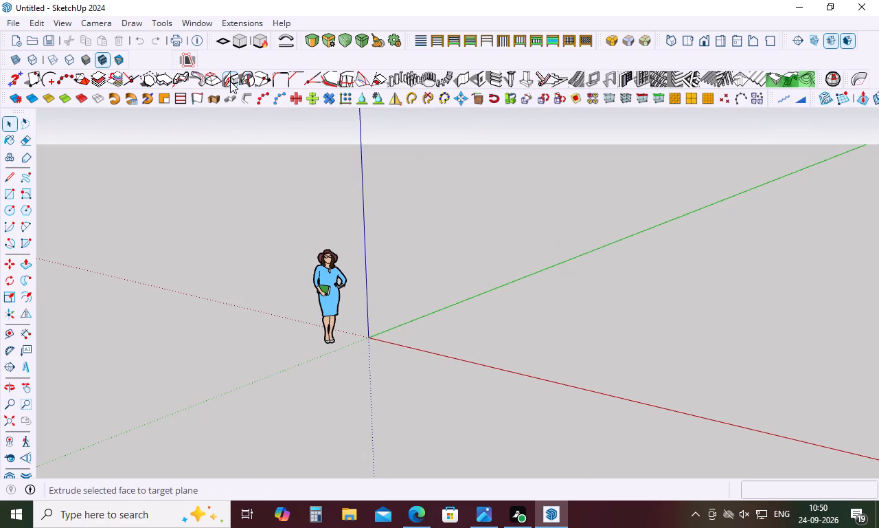
Move the red-framed single-icon toolbar out of the Styles row to just after the 1001bit pro toolbar.
drag(174, 55, 286, 93)
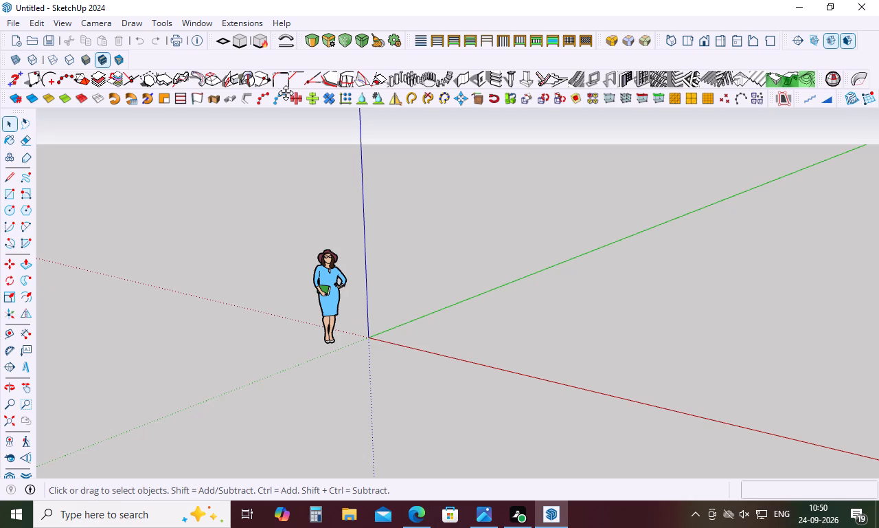
drag(286, 93, 297, 91)
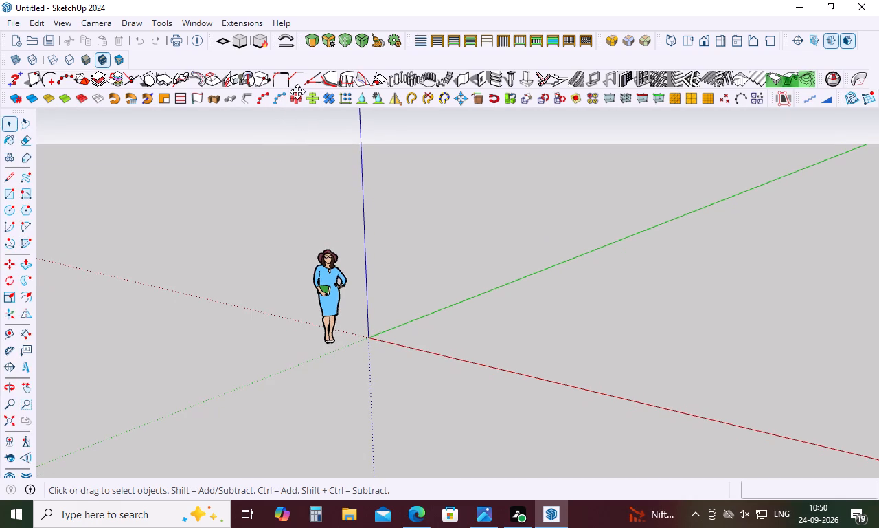
drag(297, 91, 317, 96)
drag(317, 96, 311, 117)
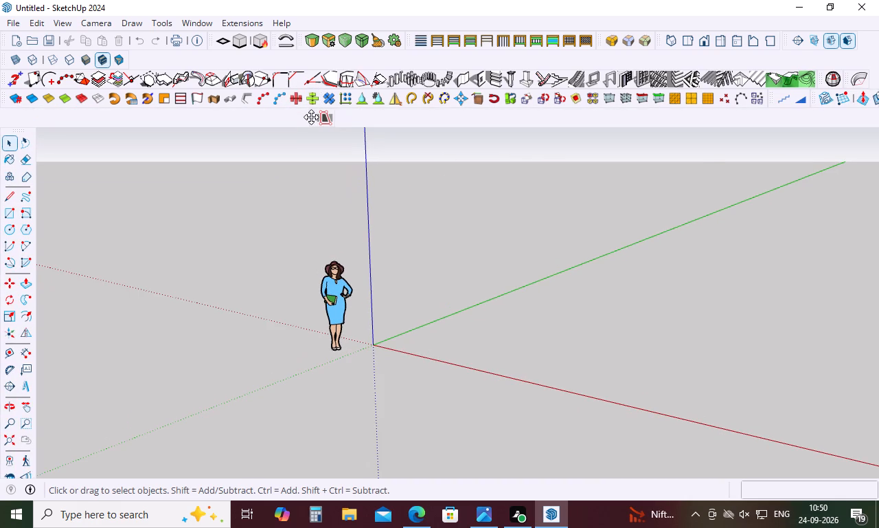
drag(311, 117, 444, 69)
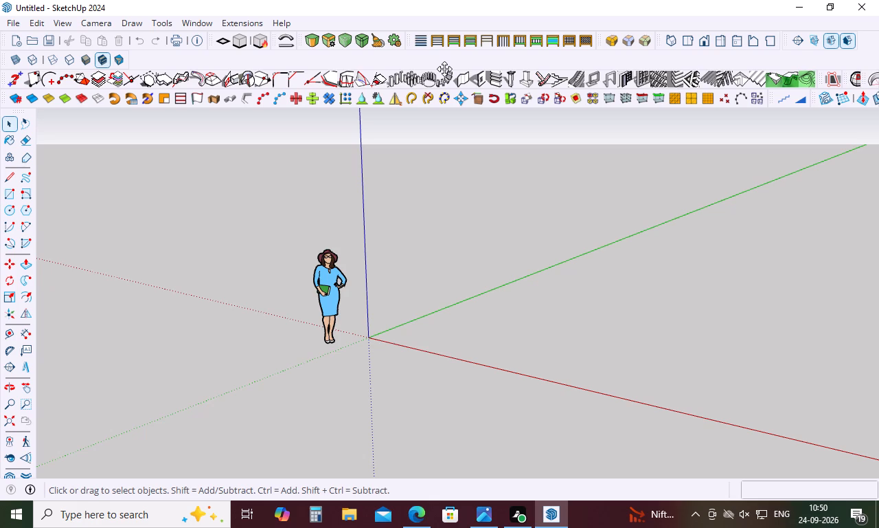
drag(444, 69, 454, 71)
Move the Styles toolbar into the first row, between the fence-and-railing toolbar and the three-cube toolbar.
drag(1, 62, 364, 28)
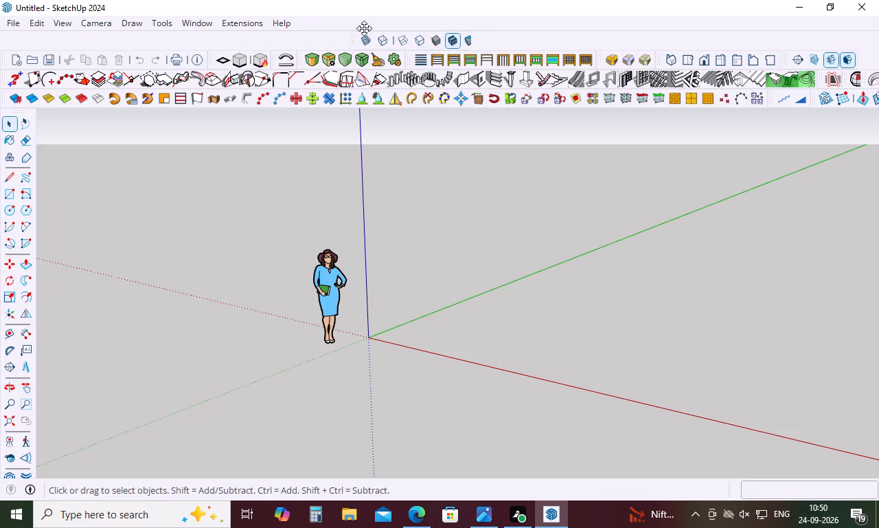
drag(364, 28, 396, 49)
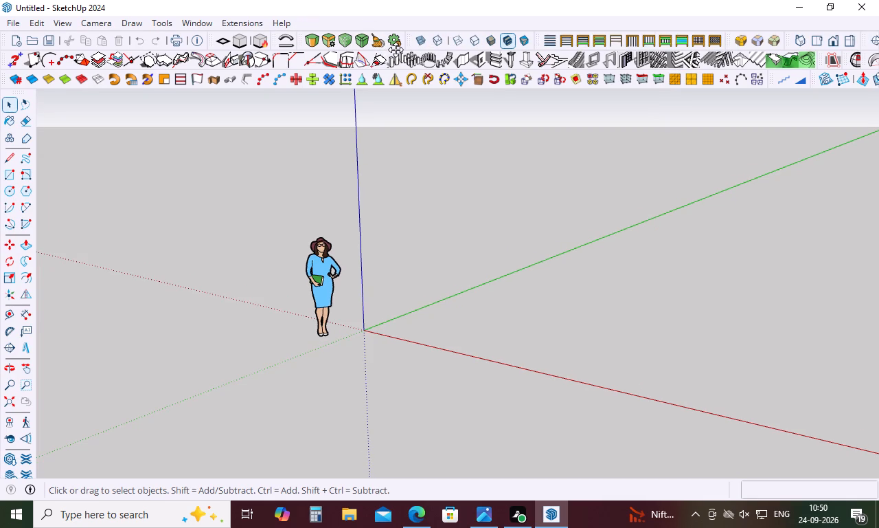
drag(396, 49, 410, 118)
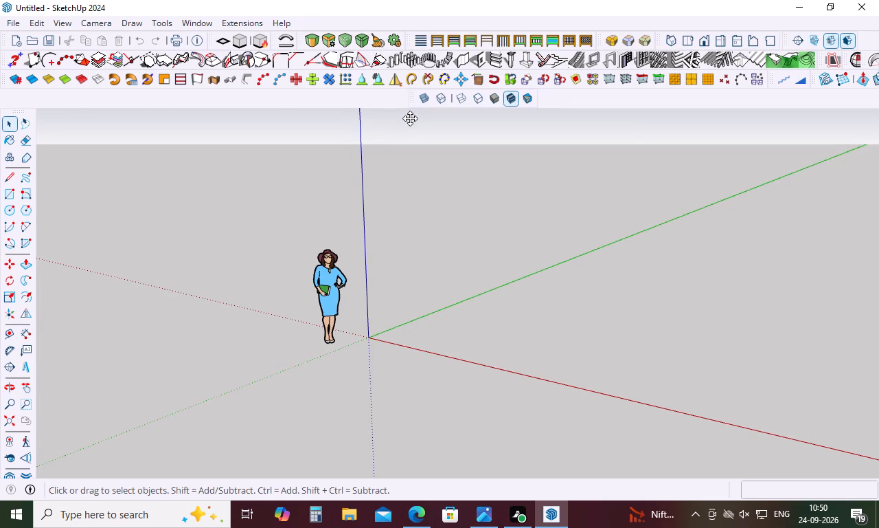
drag(410, 118, 417, 98)
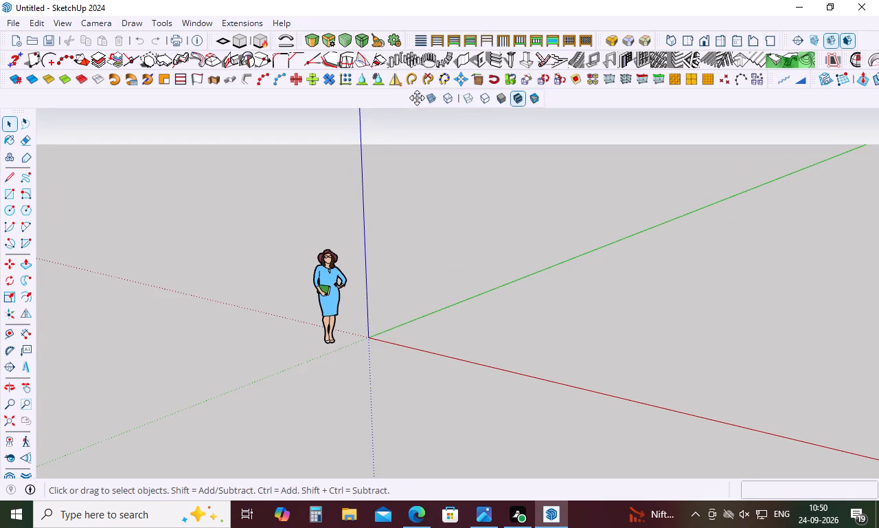
drag(417, 98, 423, 92)
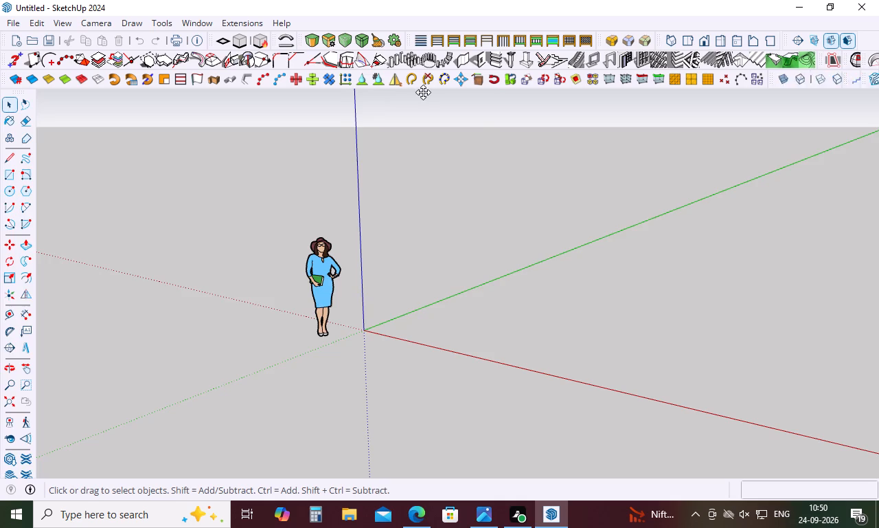
drag(423, 92, 427, 101)
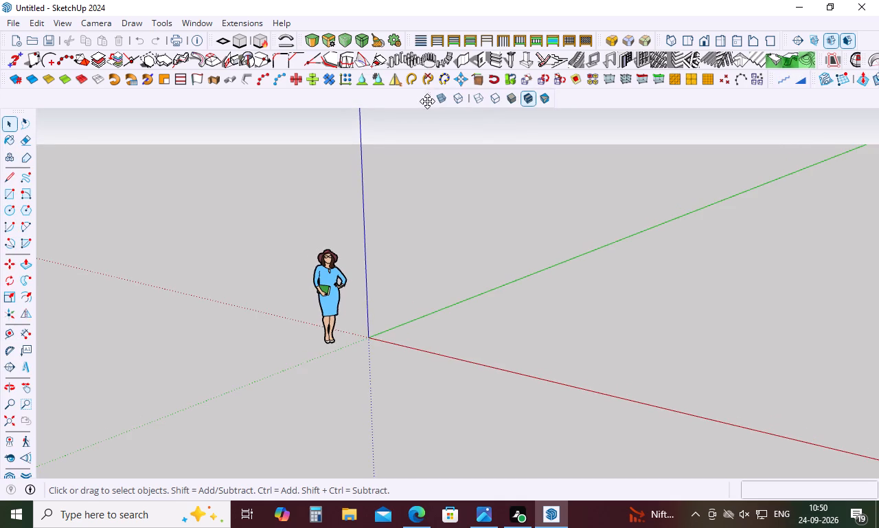
drag(427, 101, 393, 121)
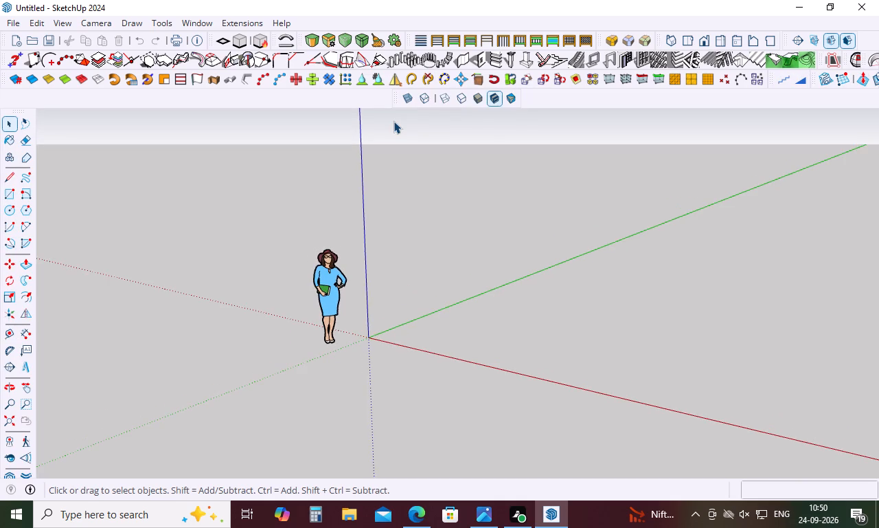
drag(393, 121, 500, 43)
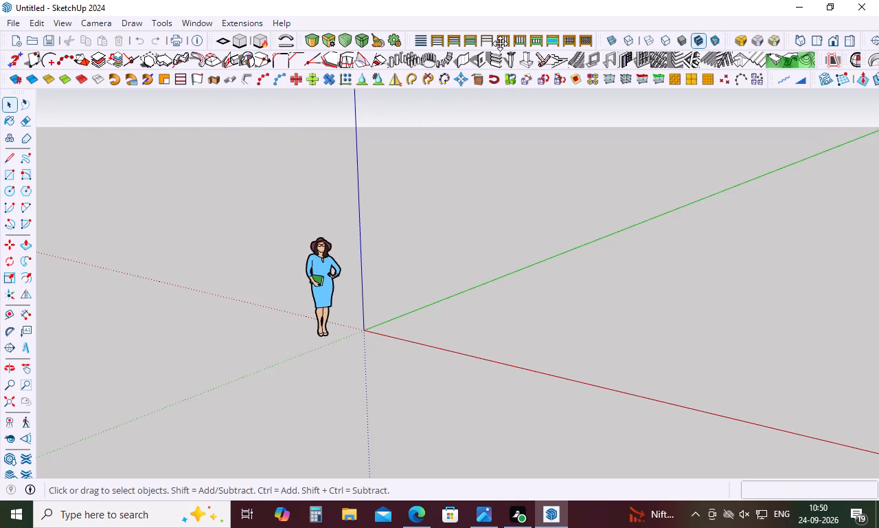
drag(500, 43, 497, 45)
drag(497, 45, 511, 49)
Move the Section toolbar out of the first row to the start of a new row beneath the coloured modelling-tools row.
drag(866, 41, 781, 95)
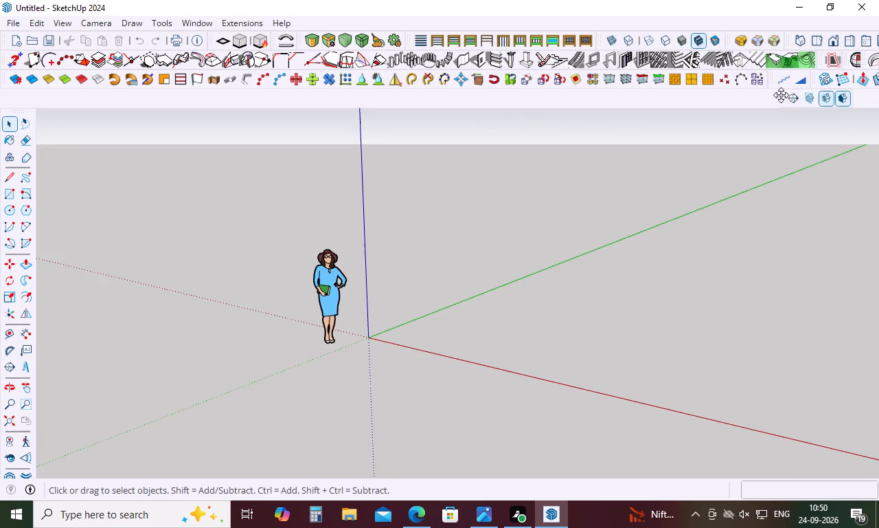
drag(781, 95, 111, 108)
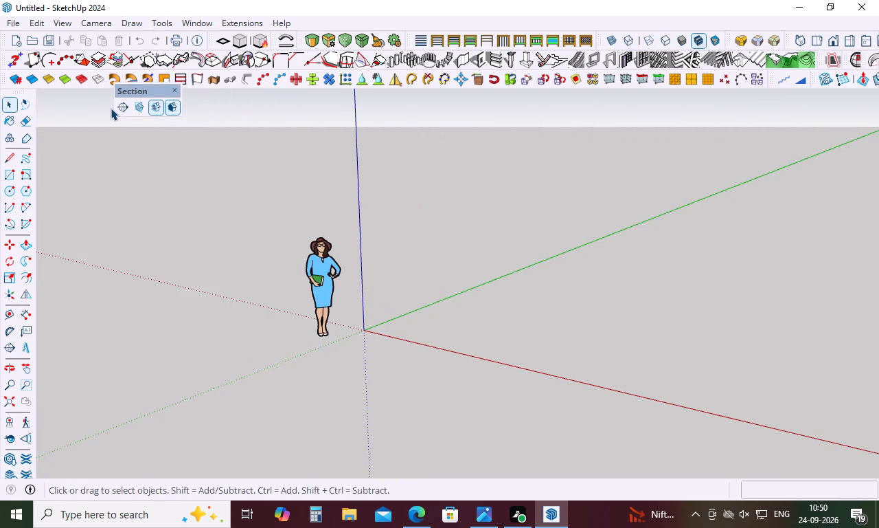
drag(111, 108, 104, 108)
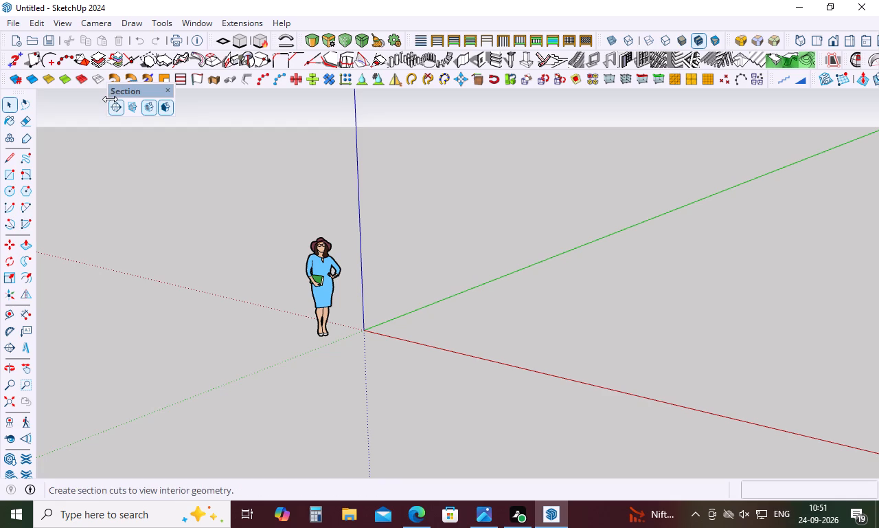
drag(113, 90, 58, 93)
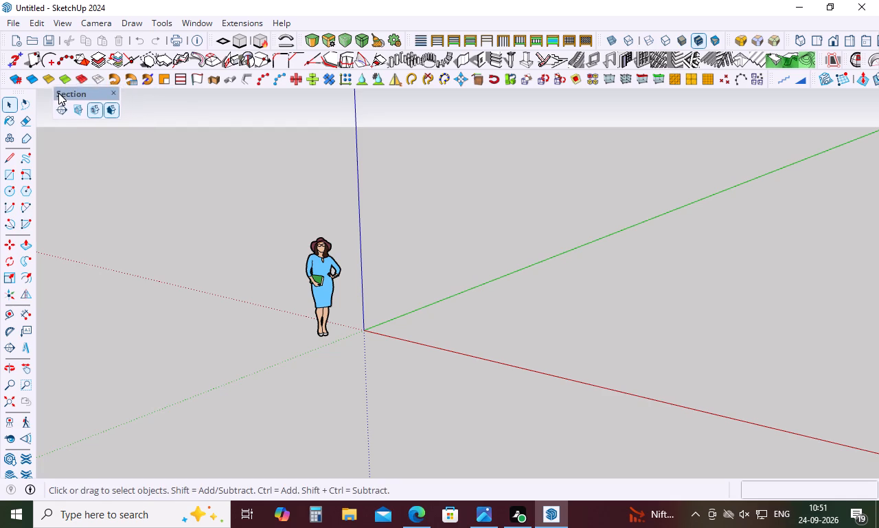
drag(58, 93, 38, 78)
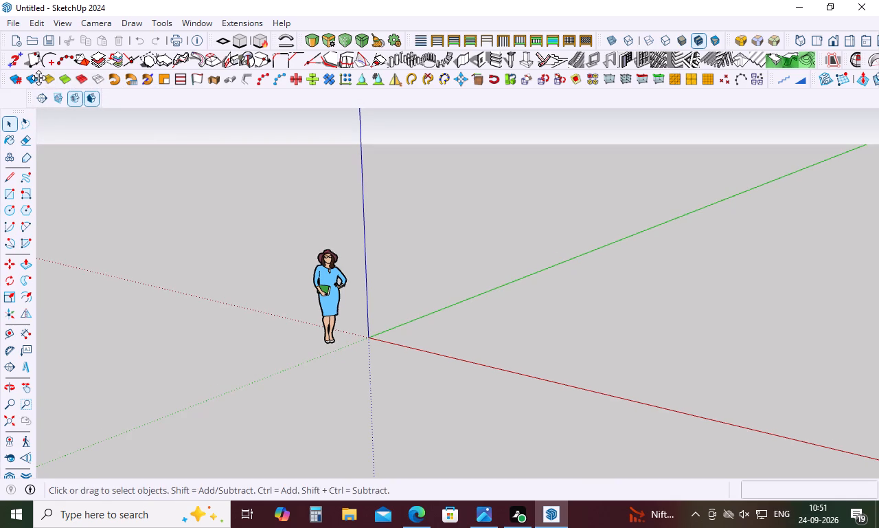
drag(38, 78, 21, 80)
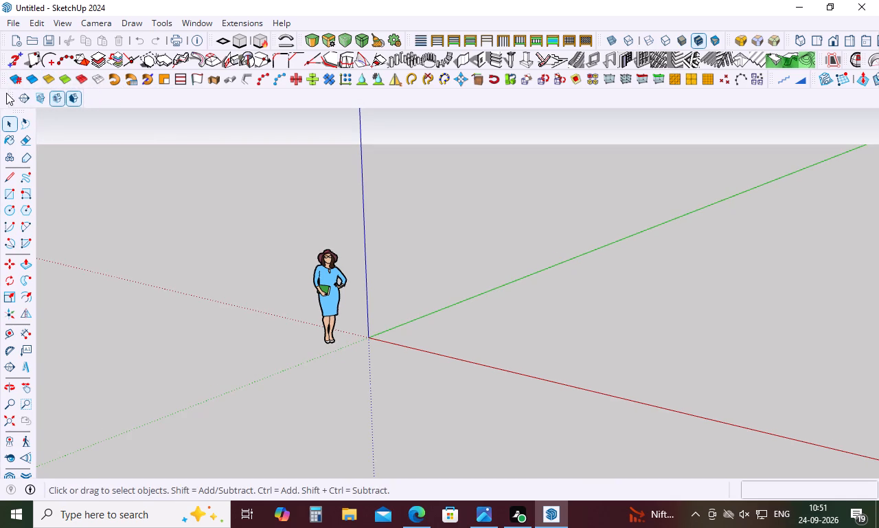
drag(11, 102, 0, 98)
drag(0, 98, 15, 102)
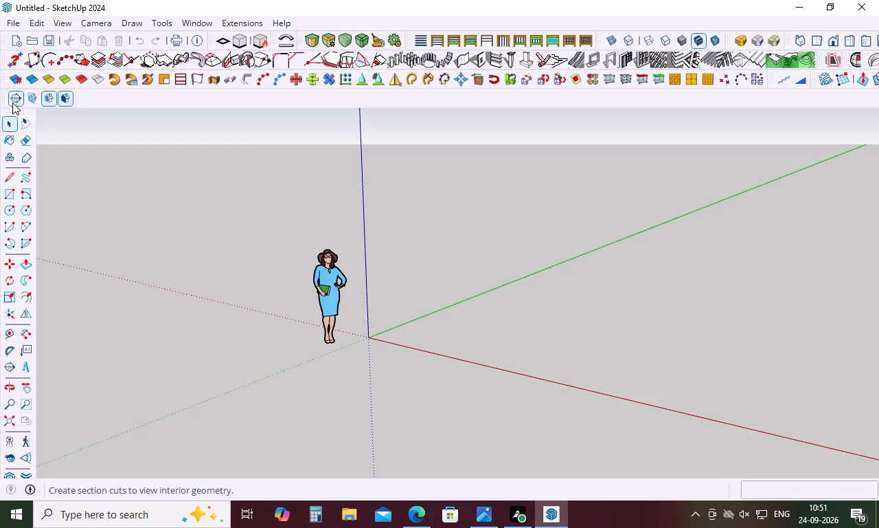
drag(3, 97, 33, 101)
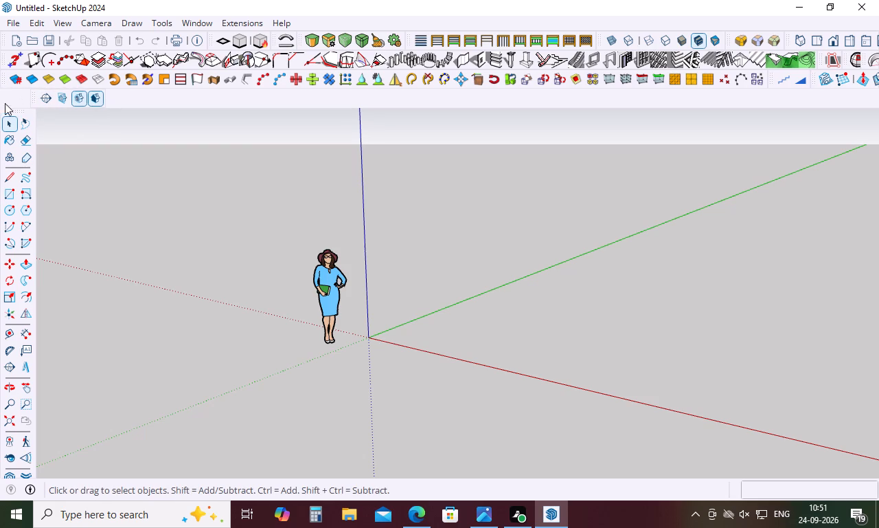
drag(32, 99, 40, 101)
Move the coloured modelling-tools toolbar down into the Section toolbar's row, directly after the Section icons.
drag(5, 78, 28, 80)
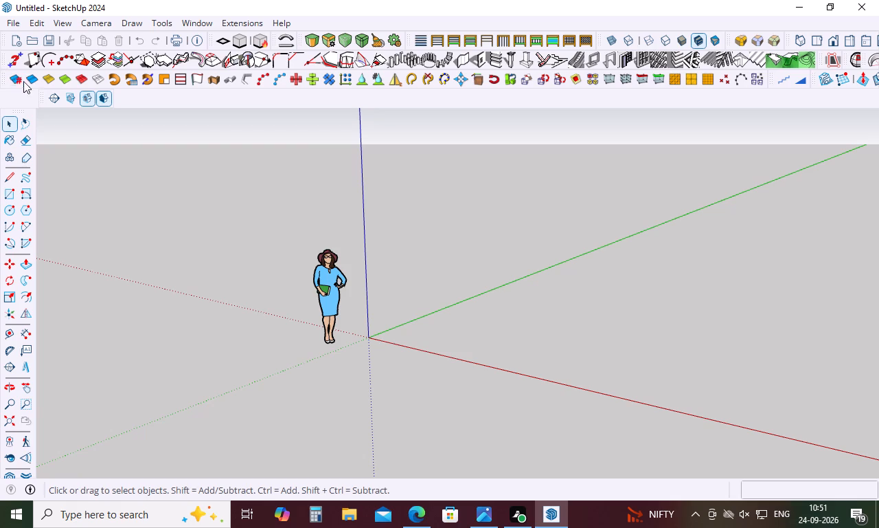
drag(3, 75, 23, 78)
drag(3, 85, 47, 91)
drag(47, 91, 51, 82)
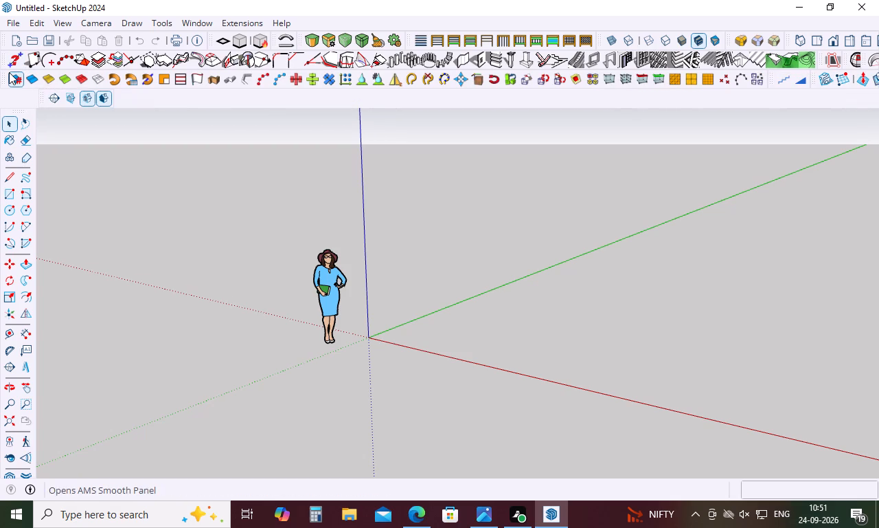
drag(2, 76, 95, 86)
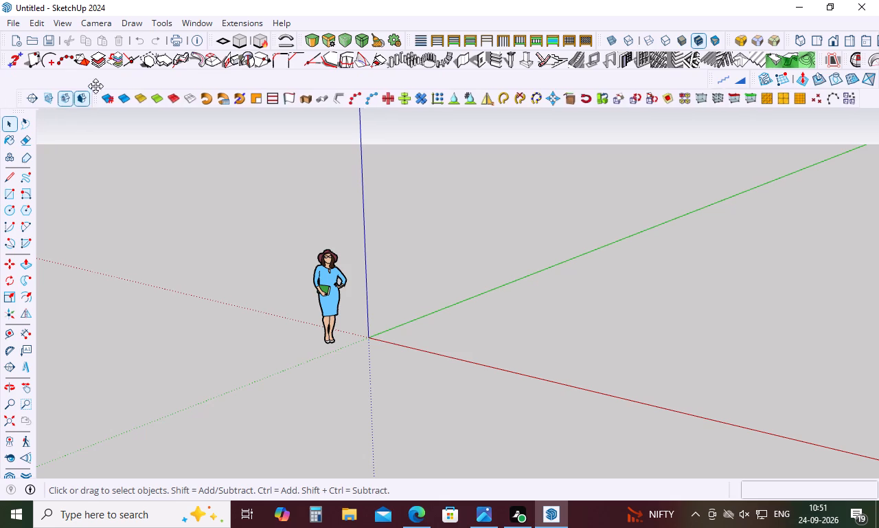
drag(95, 86, 193, 80)
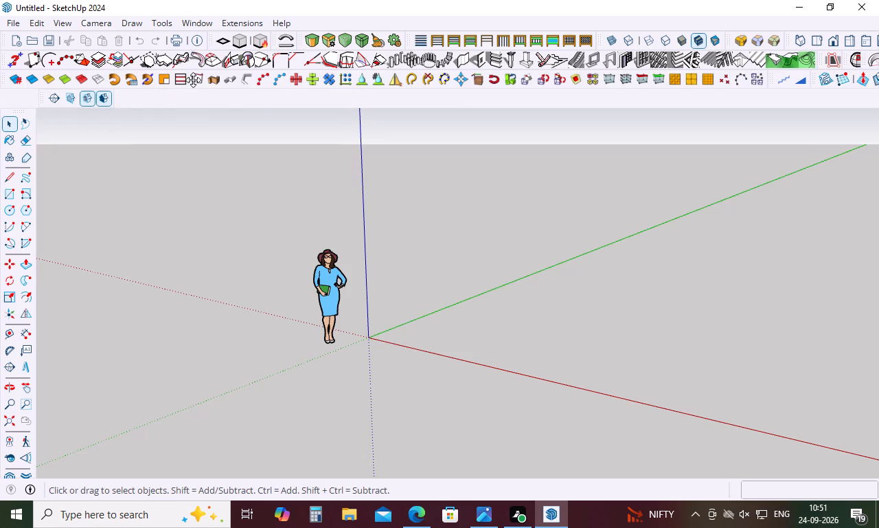
drag(193, 80, 208, 125)
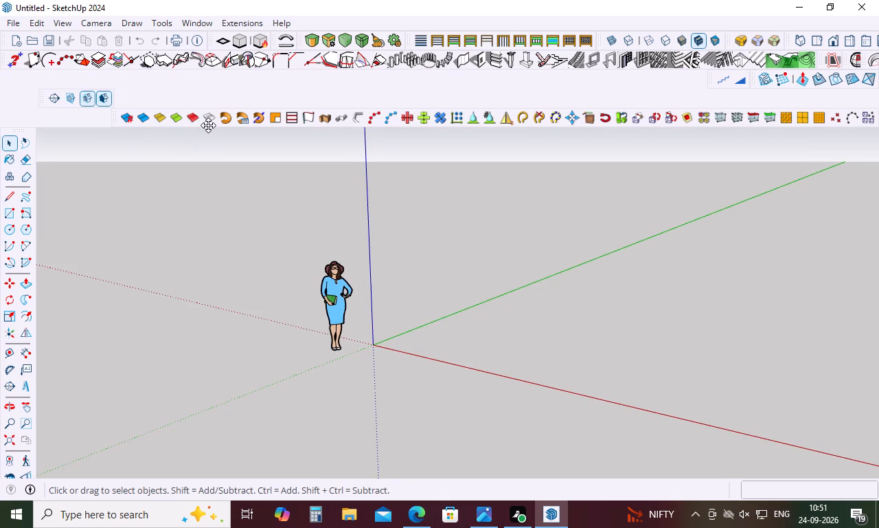
drag(208, 125, 181, 106)
drag(181, 106, 165, 98)
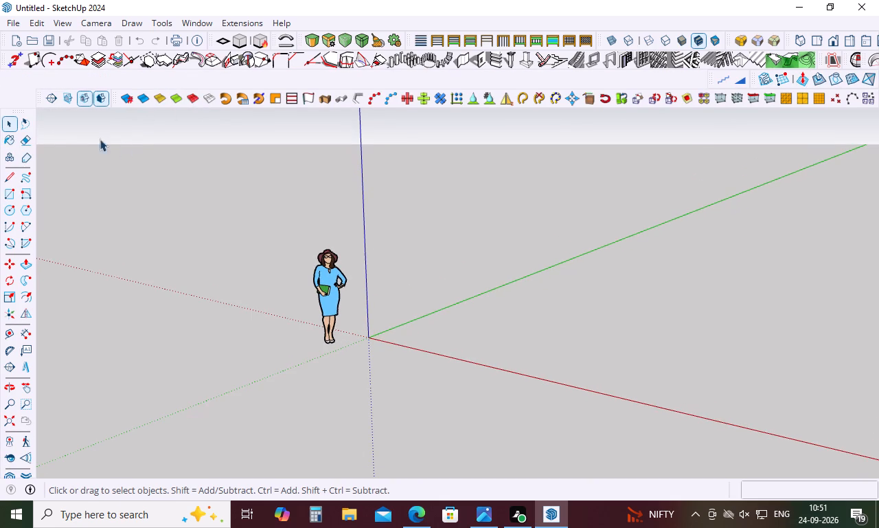
Float the Large Tool Set and move the Section and coloured modelling-tools toolbars up into the row beneath 1001bit pro.
drag(19, 111, 22, 78)
drag(41, 98, 44, 79)
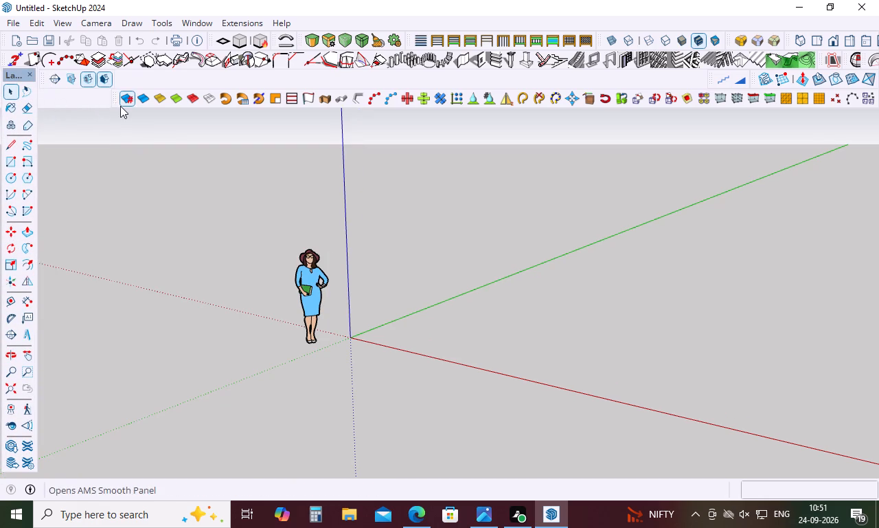
drag(114, 105, 120, 89)
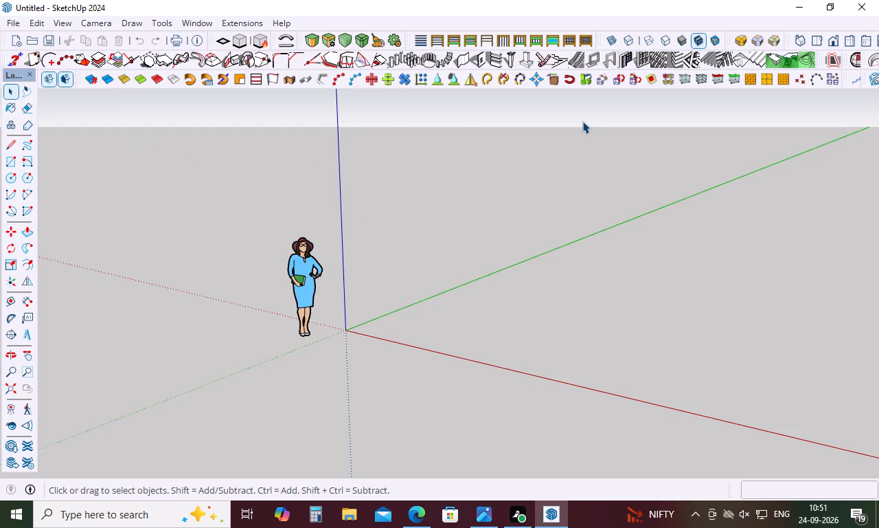
Move the blue zigzag-and-slope toolbar and the Sandbox toolbar into a new row beneath the coloured modelling-tools row, with Sandbox second.
scroll(582, 121, down, 3)
scroll(582, 121, up, 2)
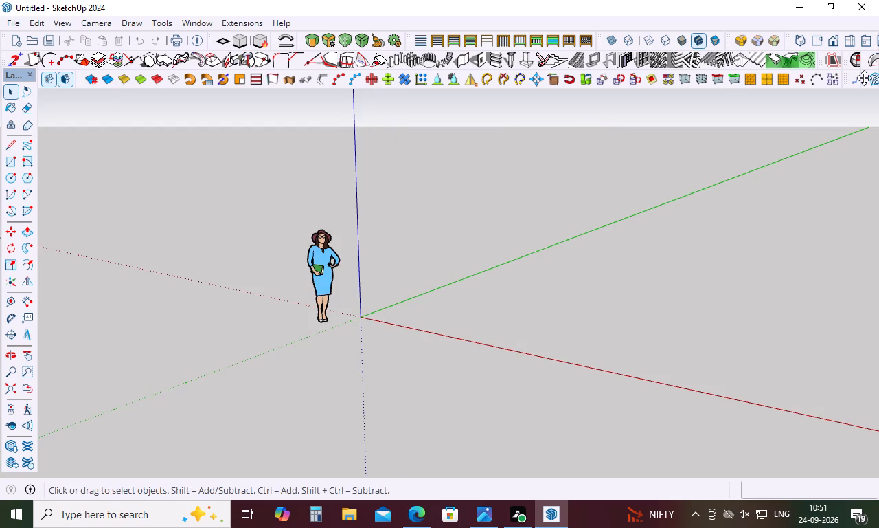
drag(865, 80, 858, 107)
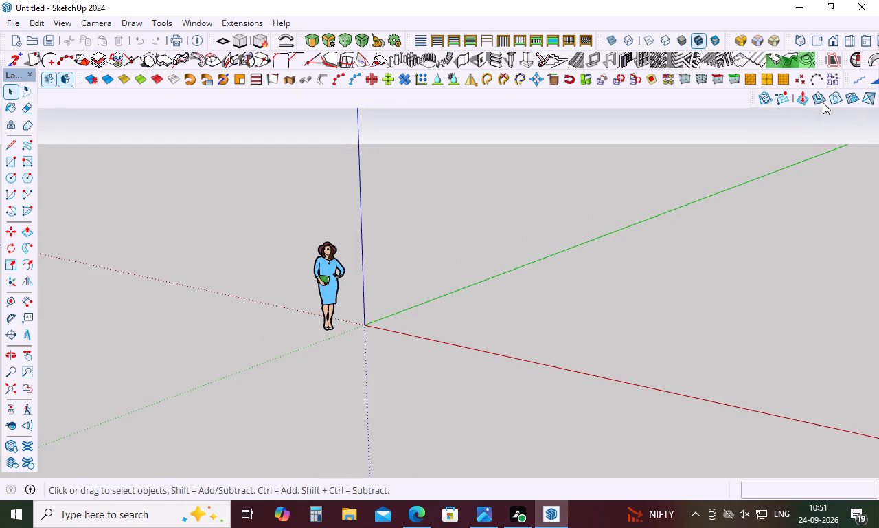
drag(848, 75, 781, 98)
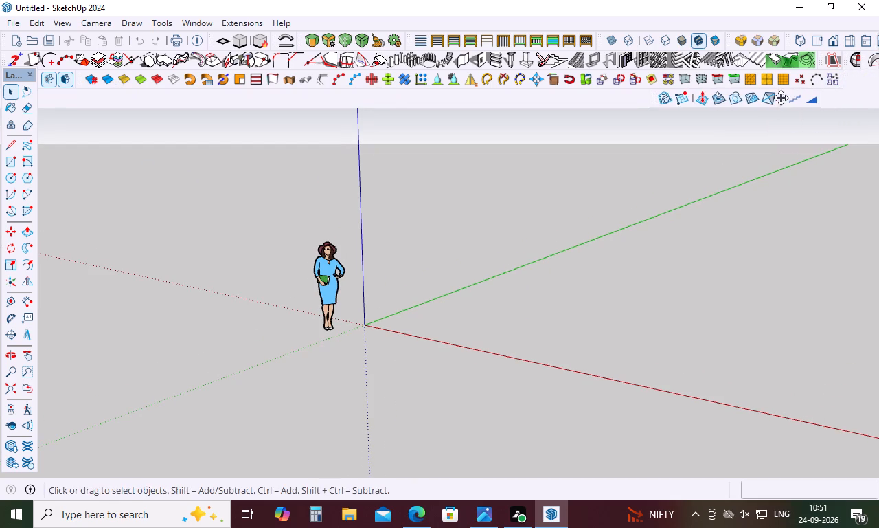
drag(781, 98, 733, 102)
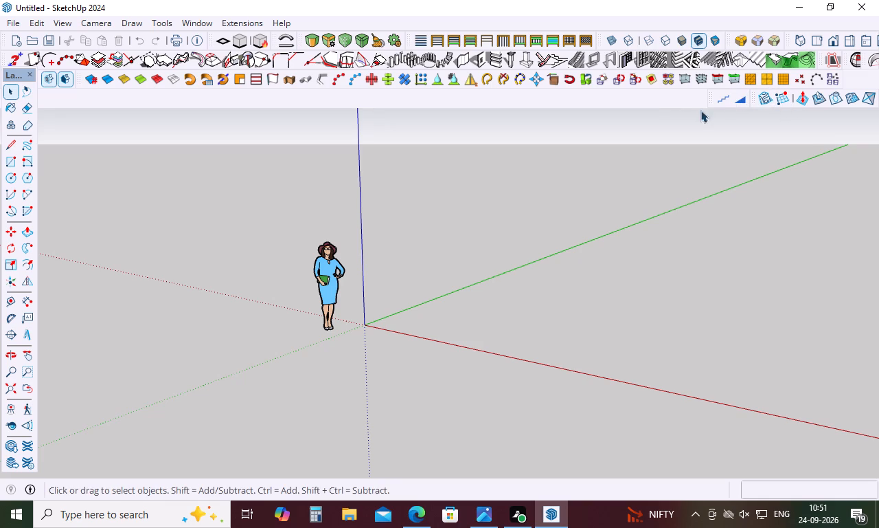
click(707, 93)
drag(709, 98, 644, 98)
drag(644, 98, 607, 100)
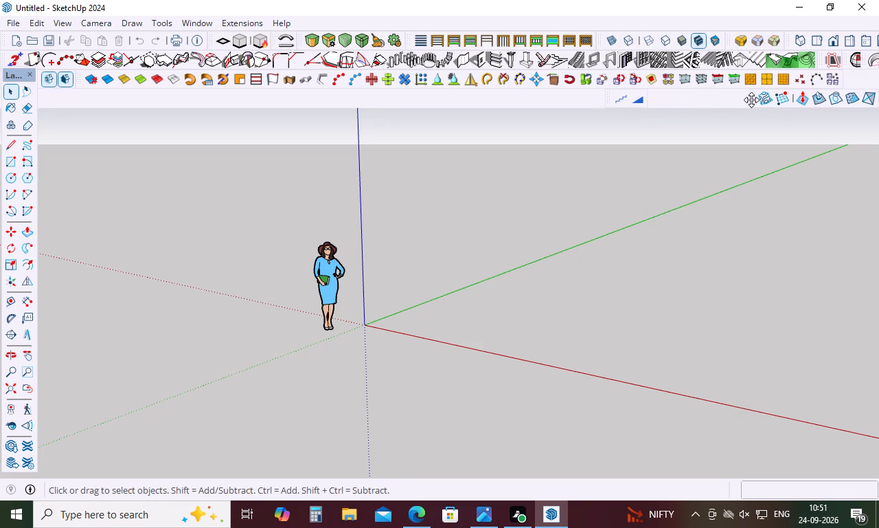
drag(751, 100, 650, 107)
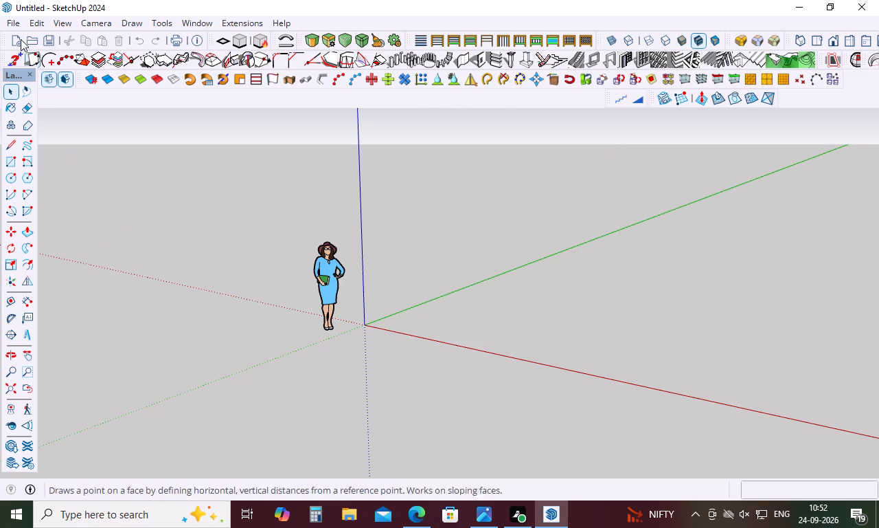
Move the 1001bit pro toolbar out of the second row into a new row beneath the Sandbox toolbar's row.
drag(4, 55, 82, 120)
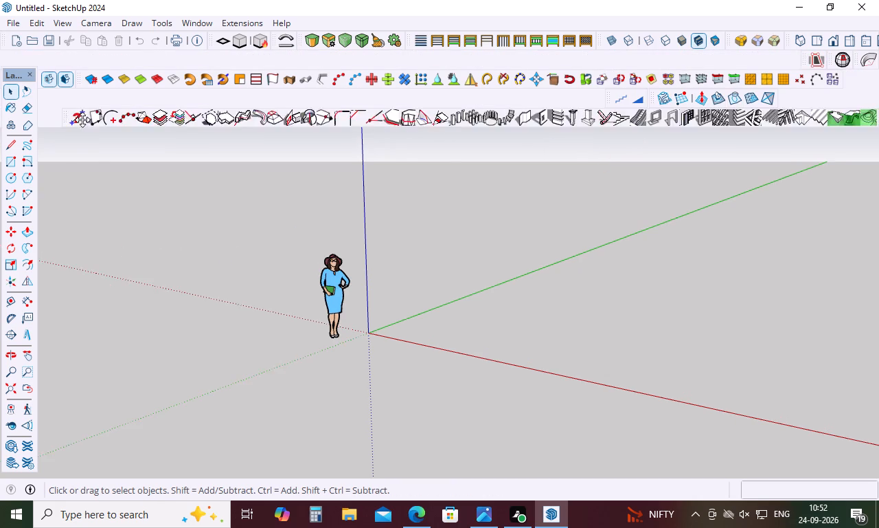
drag(82, 120, 68, 109)
Shift the floating Large Tool Set to uncover the Section toolbar, and move Section into a new row beneath 1001bit pro.
drag(4, 69, 8, 62)
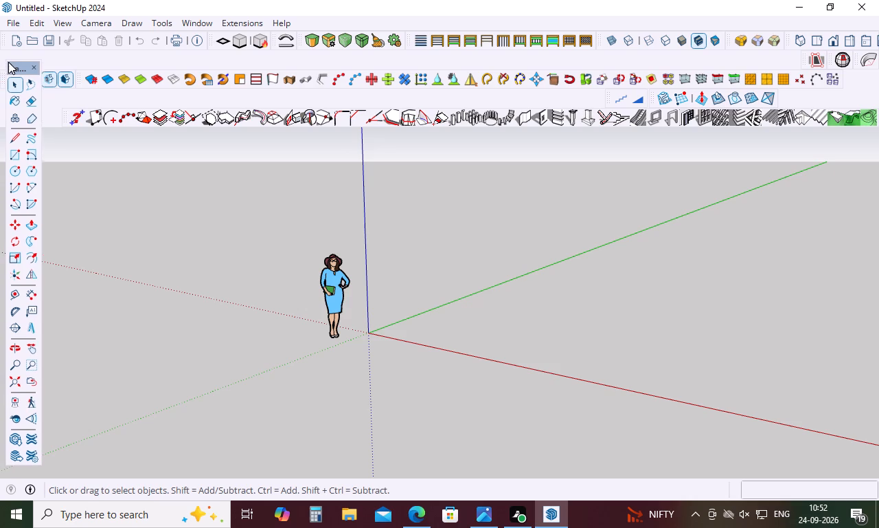
drag(8, 62, 6, 102)
drag(5, 82, 22, 99)
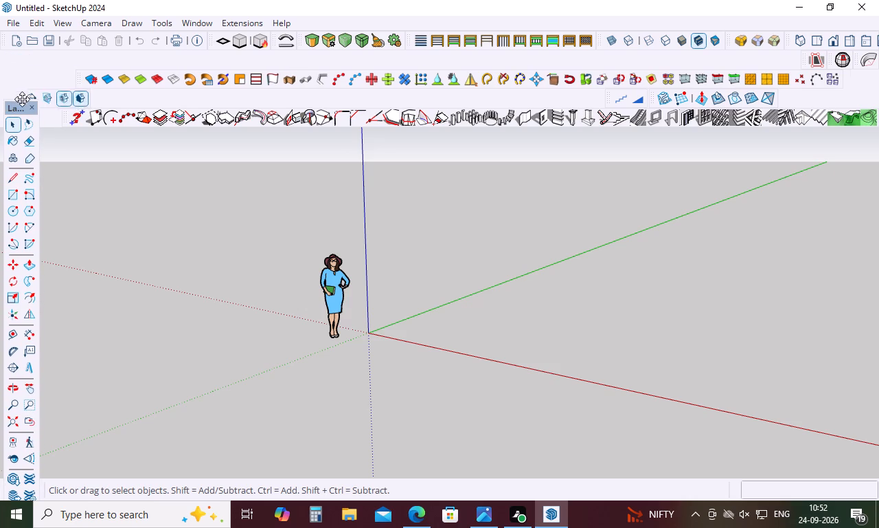
drag(22, 99, 93, 153)
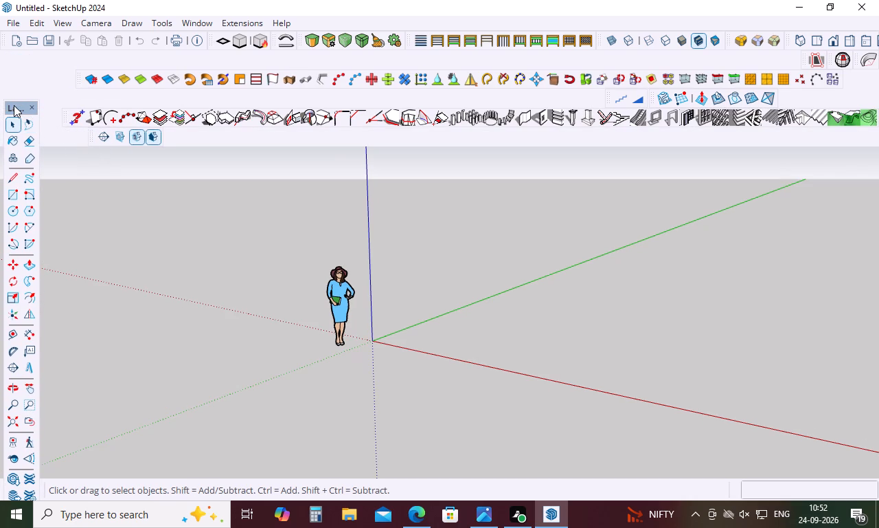
Reposition the floating Large Tool Set against the window's edge, clear of the start of the second toolbar row.
drag(14, 105, 8, 54)
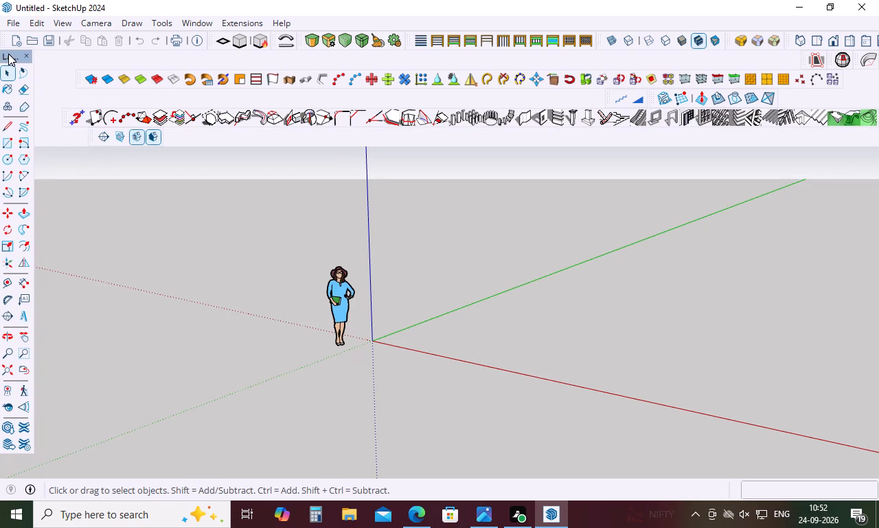
drag(8, 54, 8, 58)
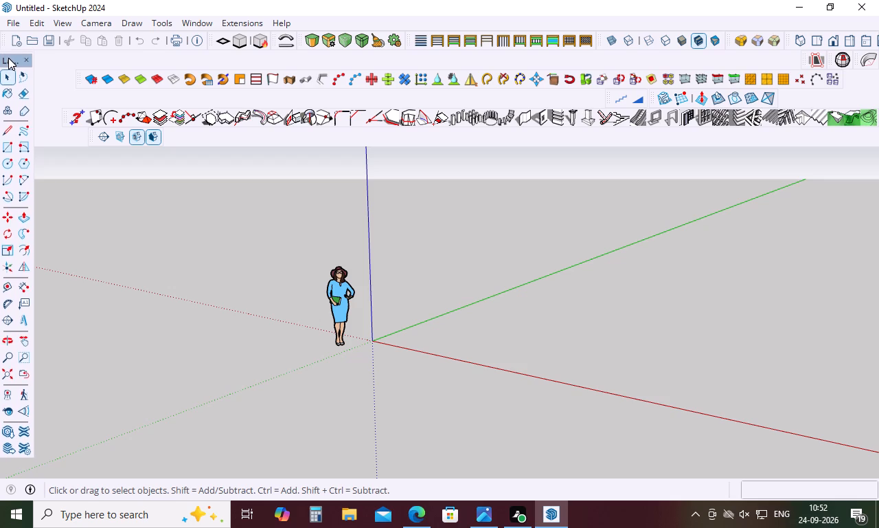
drag(8, 58, 8, 80)
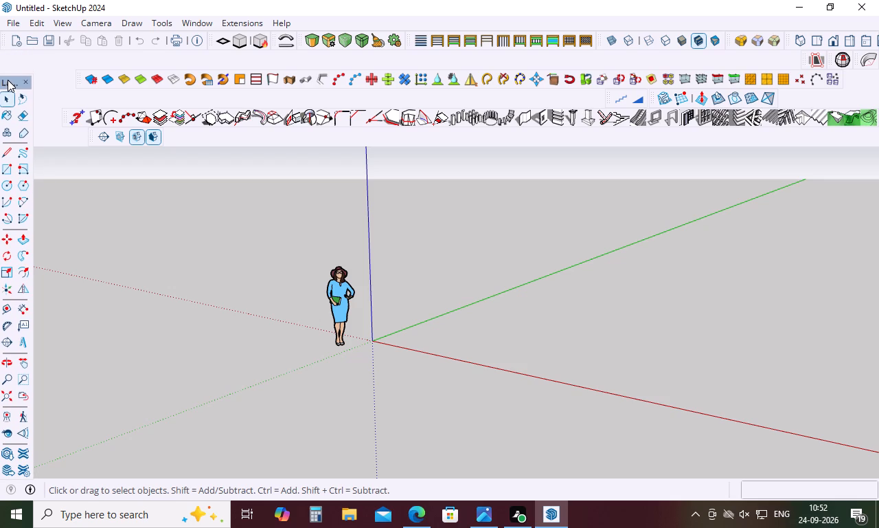
Move the coloured modelling-tools toolbar up to the very start of the second row, ahead of the single-icon toolbars.
drag(79, 78, 34, 60)
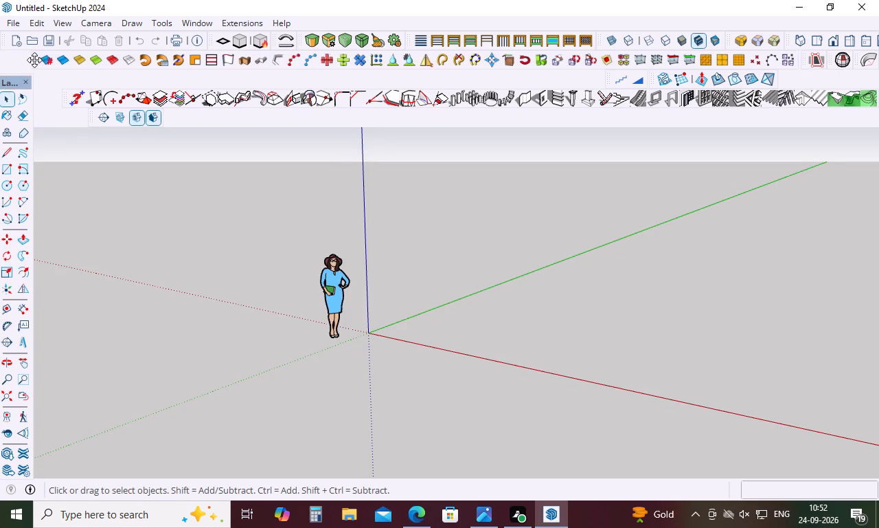
drag(34, 60, 0, 60)
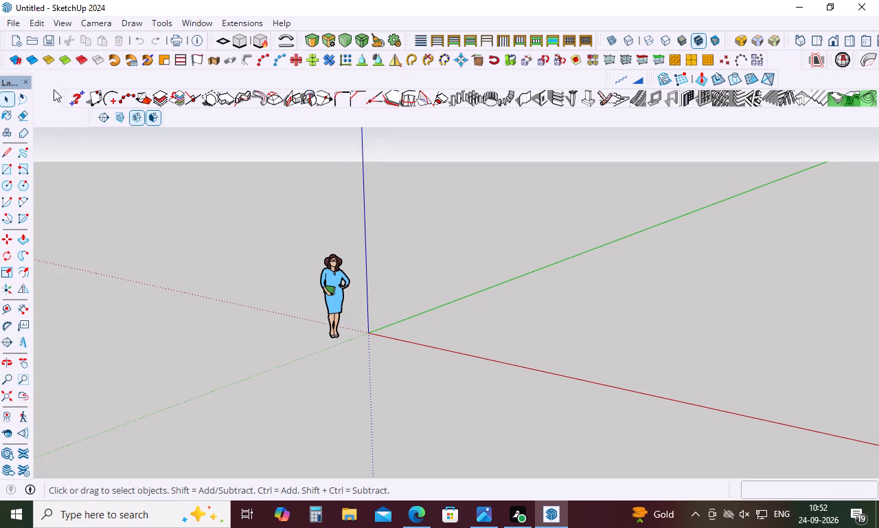
Place the Section toolbar at the start of the third row and the 1001bit pro toolbar in the row beneath it, beside the Large Tool Set.
drag(68, 98, 59, 87)
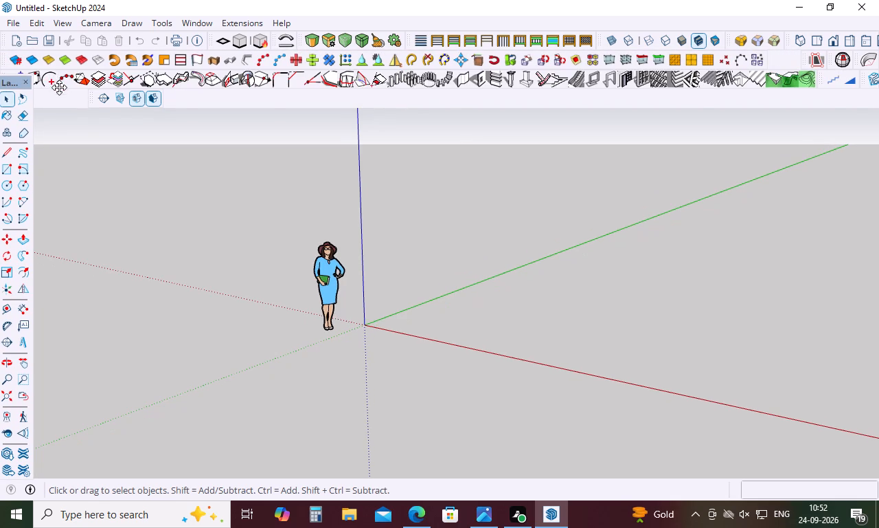
drag(59, 87, 116, 126)
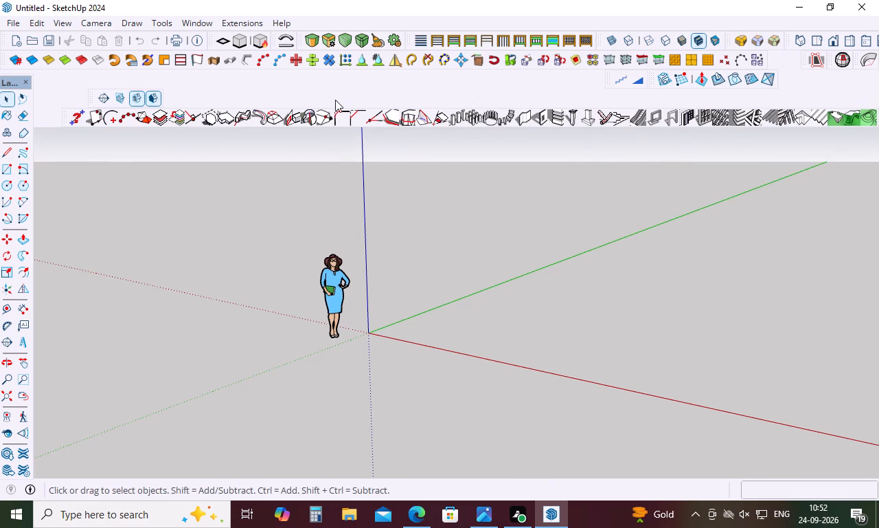
drag(94, 102, 75, 87)
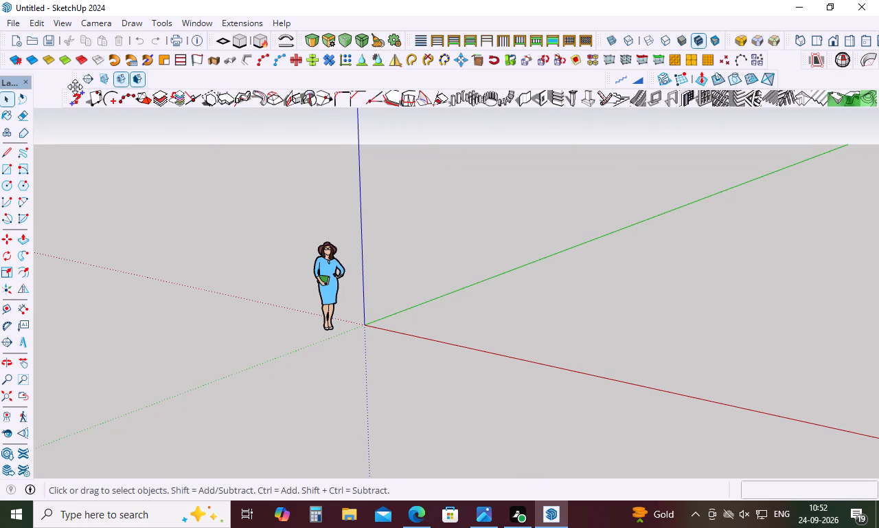
drag(75, 87, 45, 84)
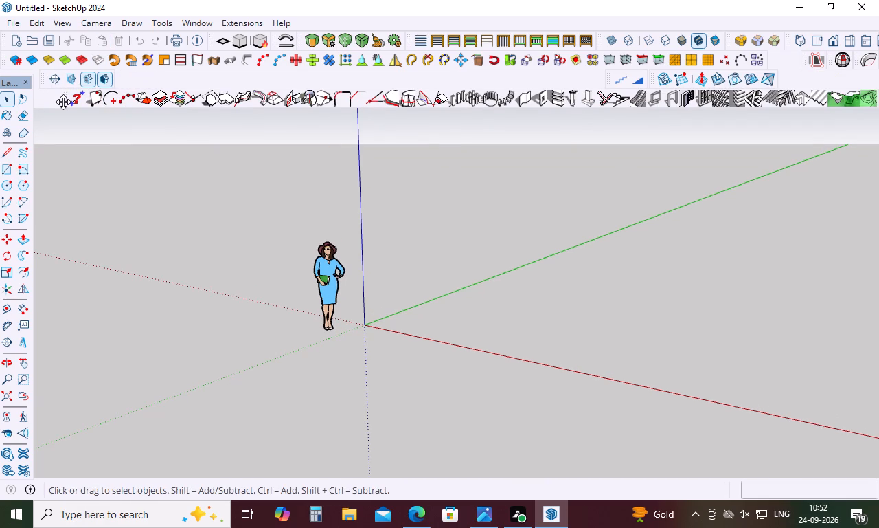
drag(63, 102, 40, 104)
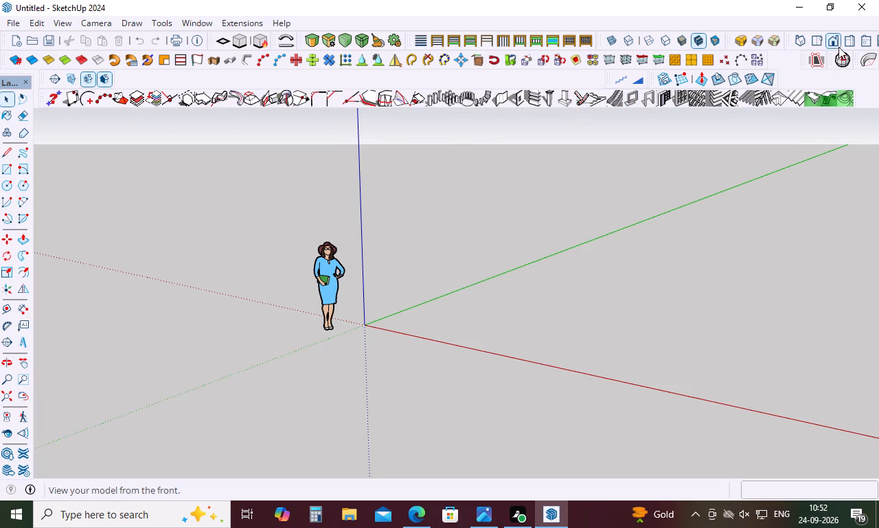
Move the Views toolbar out of the first row into the third row, directly after the Section toolbar.
drag(786, 34, 664, 64)
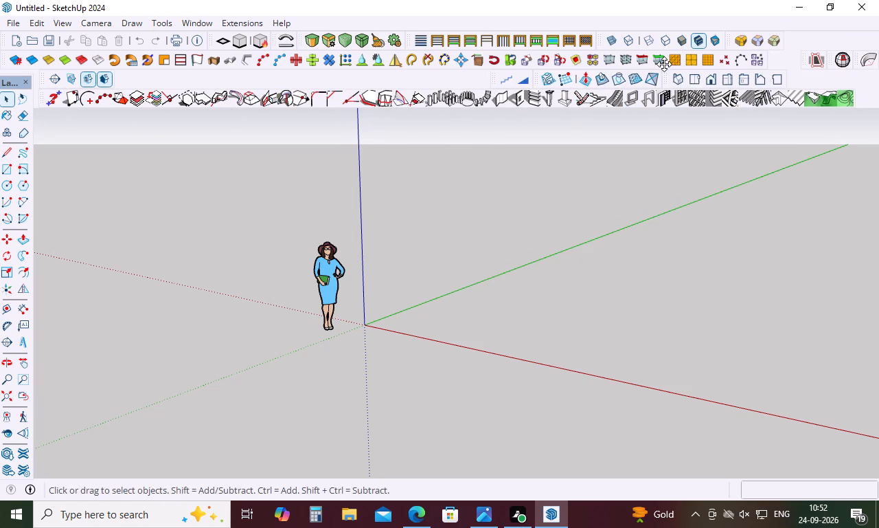
drag(664, 64, 155, 70)
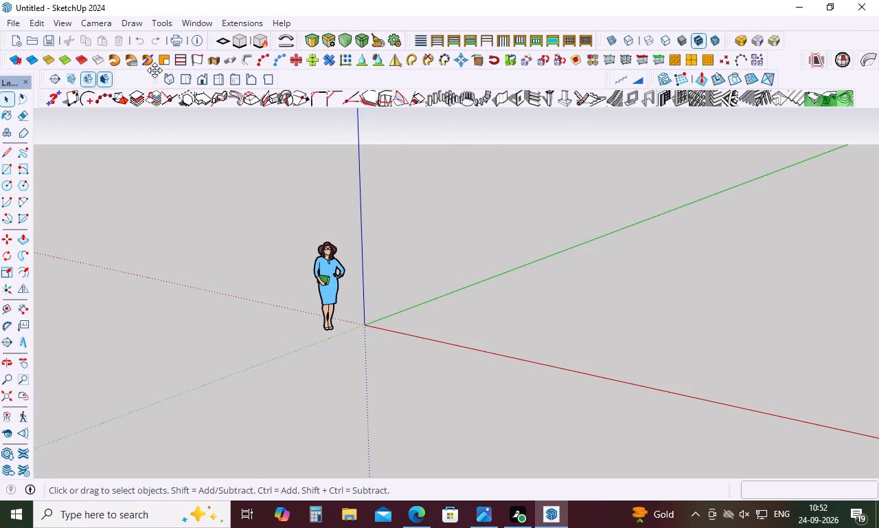
drag(155, 70, 126, 76)
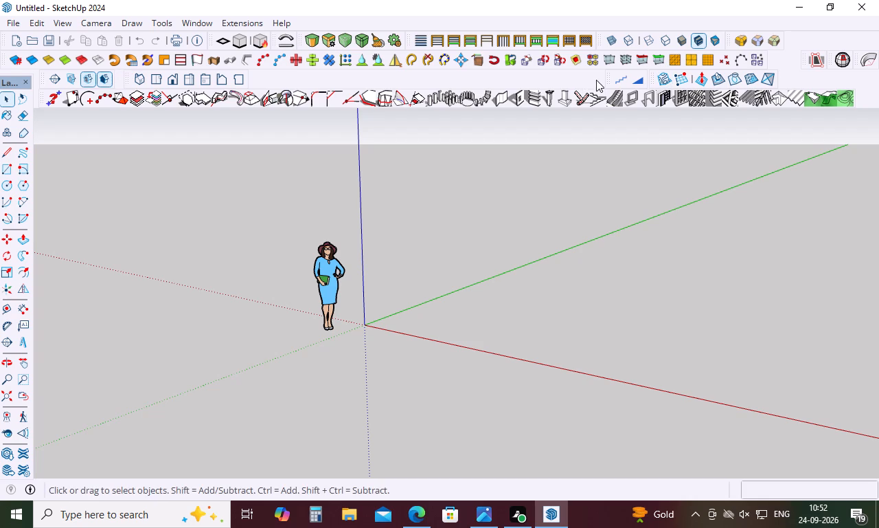
Shift the blue zigzag-and-slope toolbar and the Sandbox toolbar along the third row so they follow the Views toolbar.
drag(610, 76, 269, 82)
drag(269, 82, 268, 82)
drag(651, 77, 597, 80)
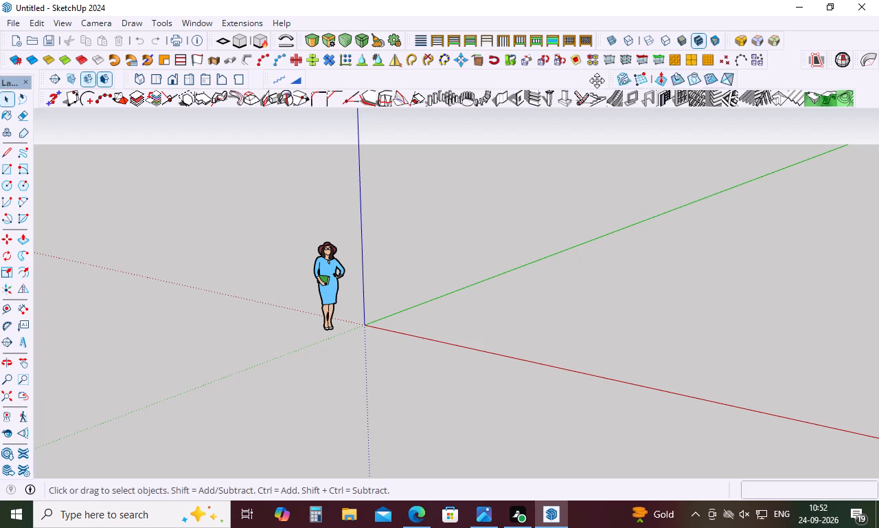
drag(597, 80, 321, 82)
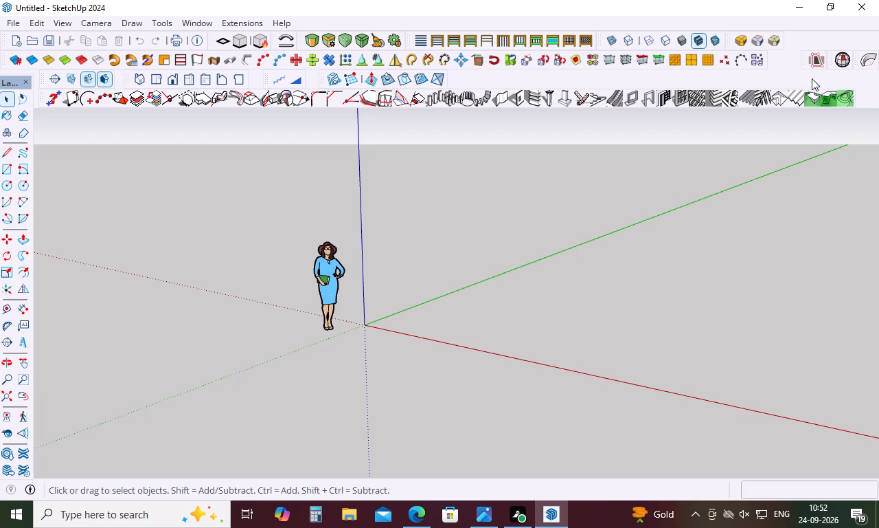
Move the globe, red-framed and arc single-icon toolbars from the second row into the third row, in that order after Sandbox.
drag(830, 58, 473, 74)
drag(473, 74, 468, 74)
drag(803, 54, 797, 54)
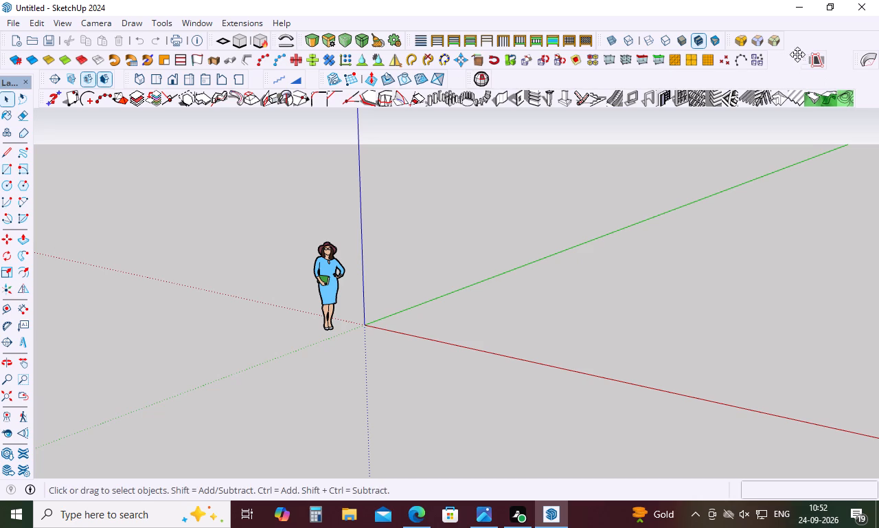
drag(797, 54, 495, 71)
drag(856, 54, 528, 68)
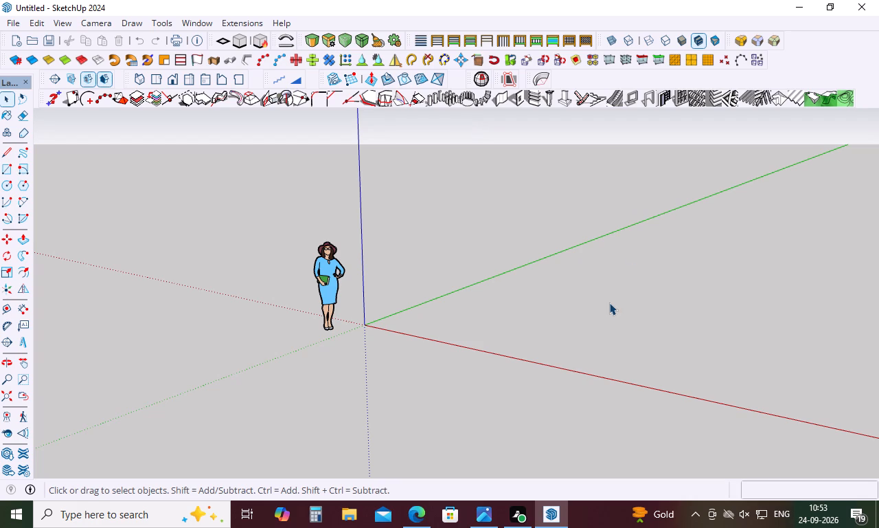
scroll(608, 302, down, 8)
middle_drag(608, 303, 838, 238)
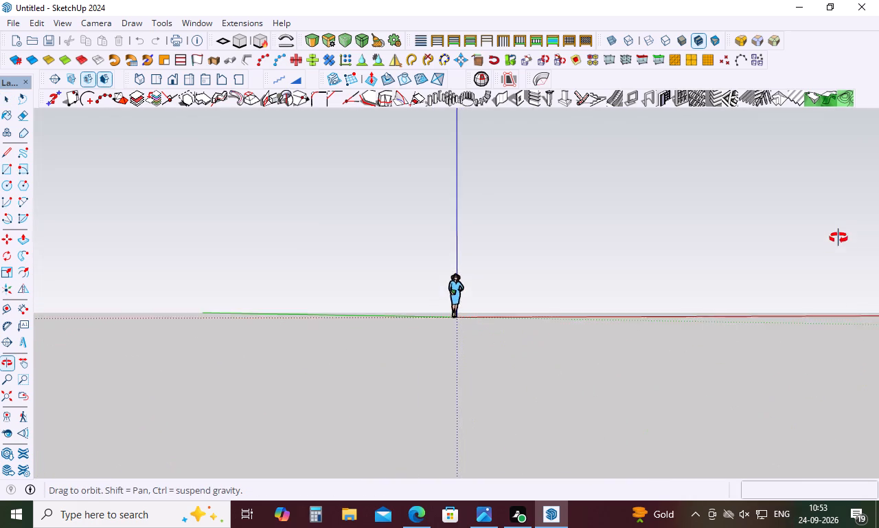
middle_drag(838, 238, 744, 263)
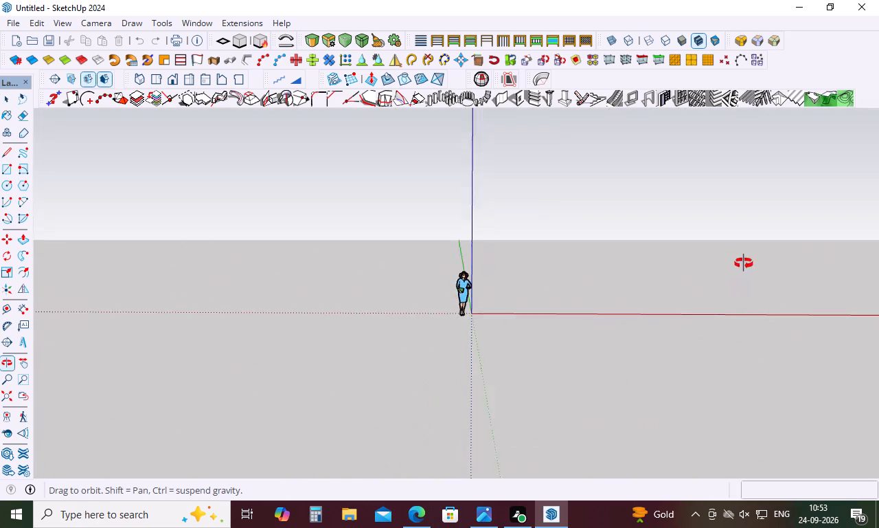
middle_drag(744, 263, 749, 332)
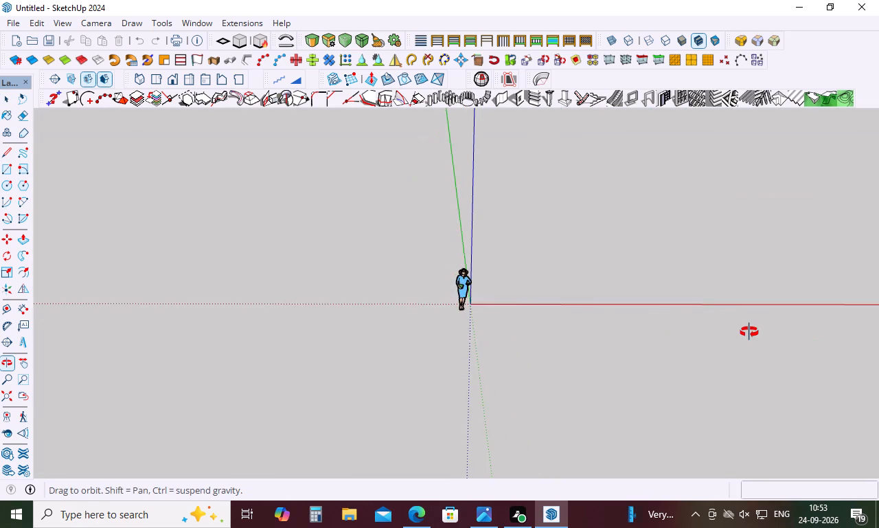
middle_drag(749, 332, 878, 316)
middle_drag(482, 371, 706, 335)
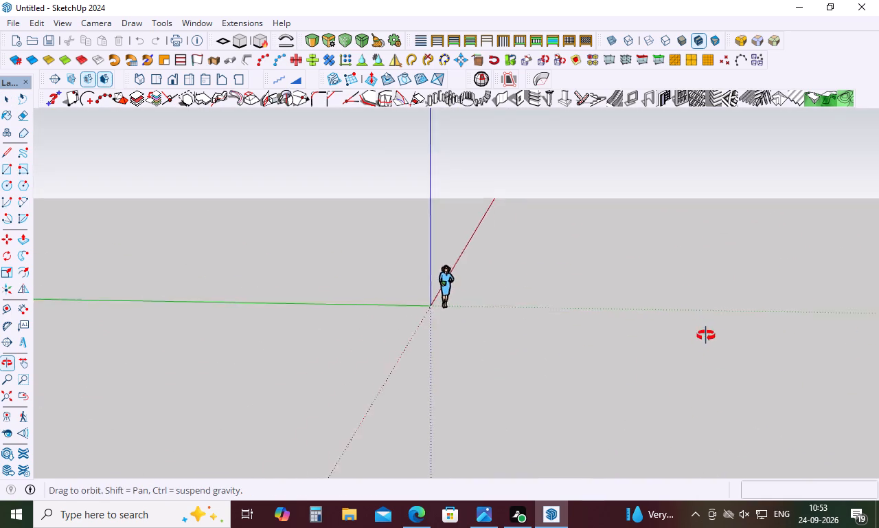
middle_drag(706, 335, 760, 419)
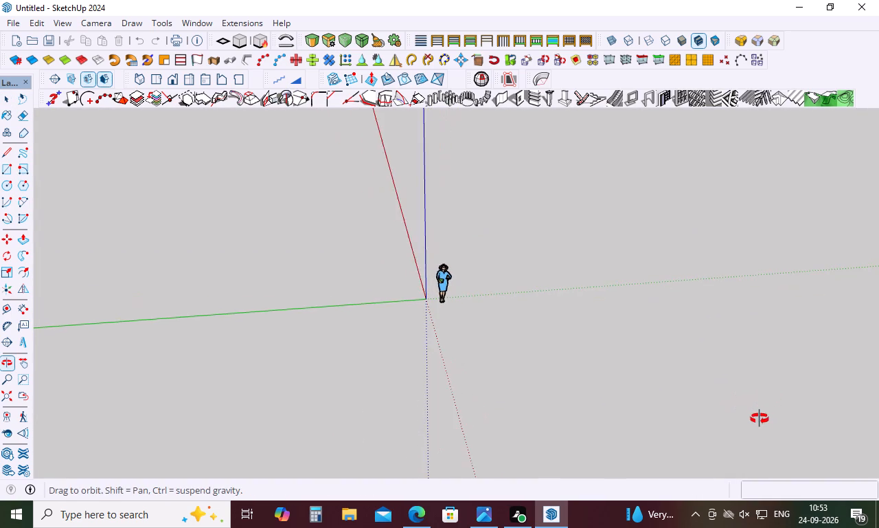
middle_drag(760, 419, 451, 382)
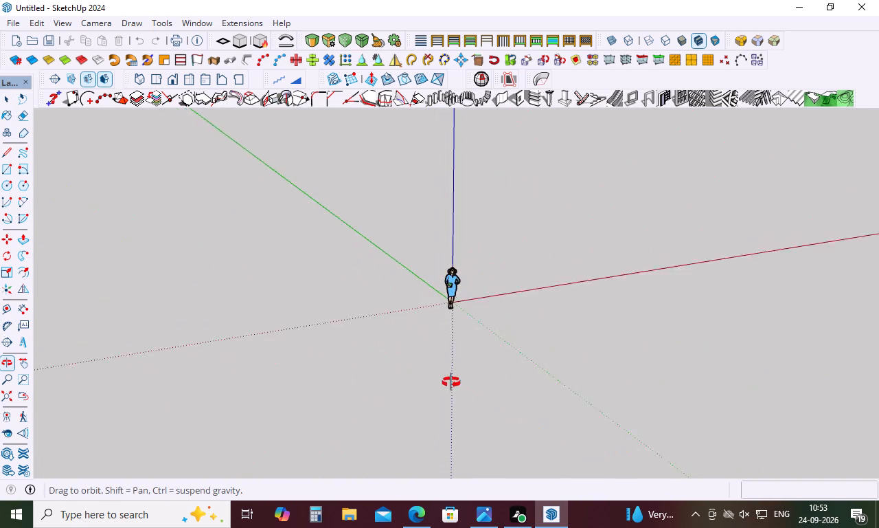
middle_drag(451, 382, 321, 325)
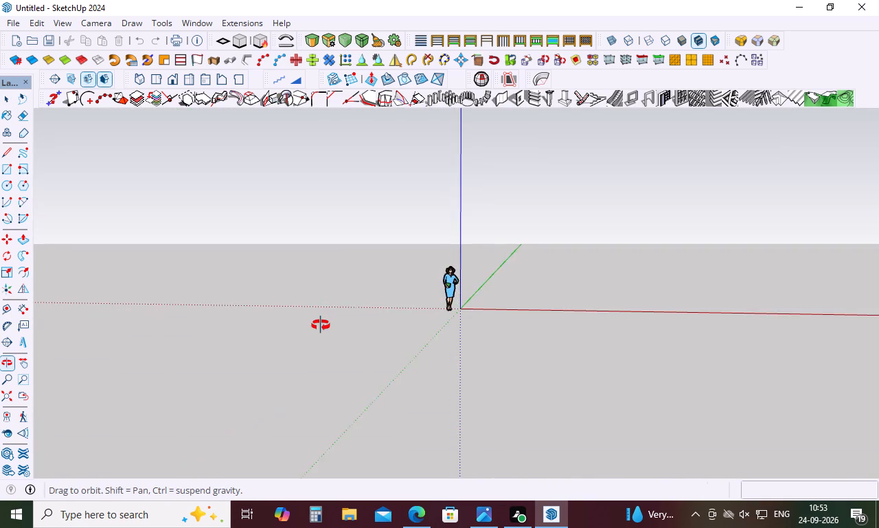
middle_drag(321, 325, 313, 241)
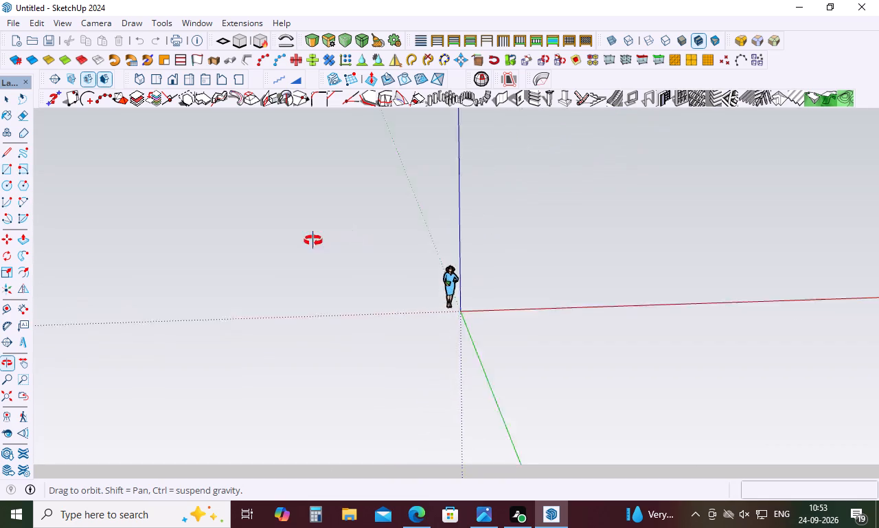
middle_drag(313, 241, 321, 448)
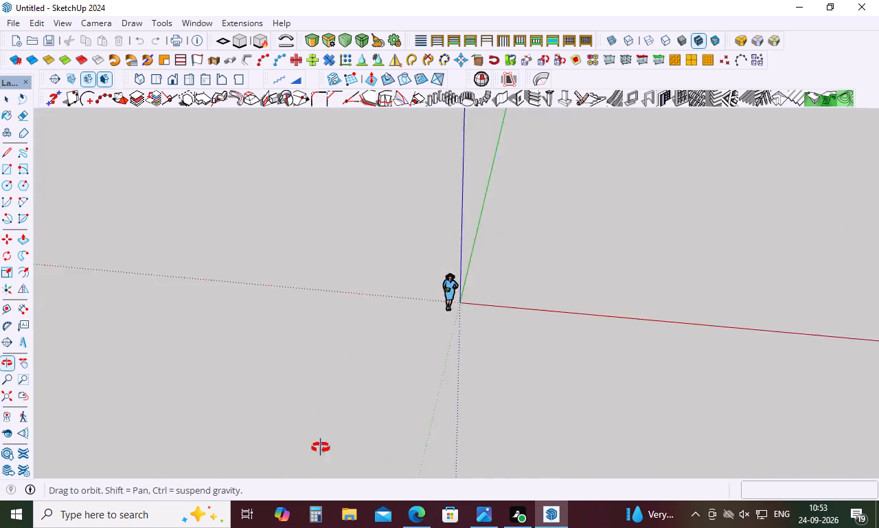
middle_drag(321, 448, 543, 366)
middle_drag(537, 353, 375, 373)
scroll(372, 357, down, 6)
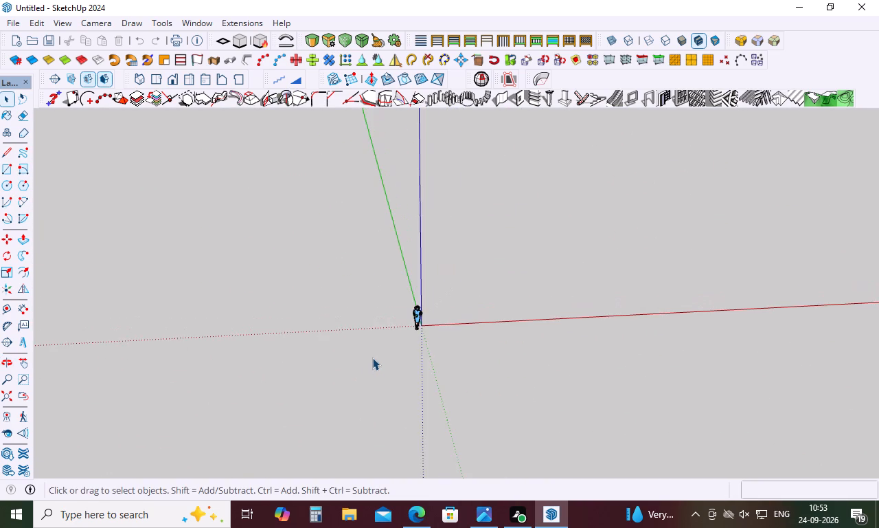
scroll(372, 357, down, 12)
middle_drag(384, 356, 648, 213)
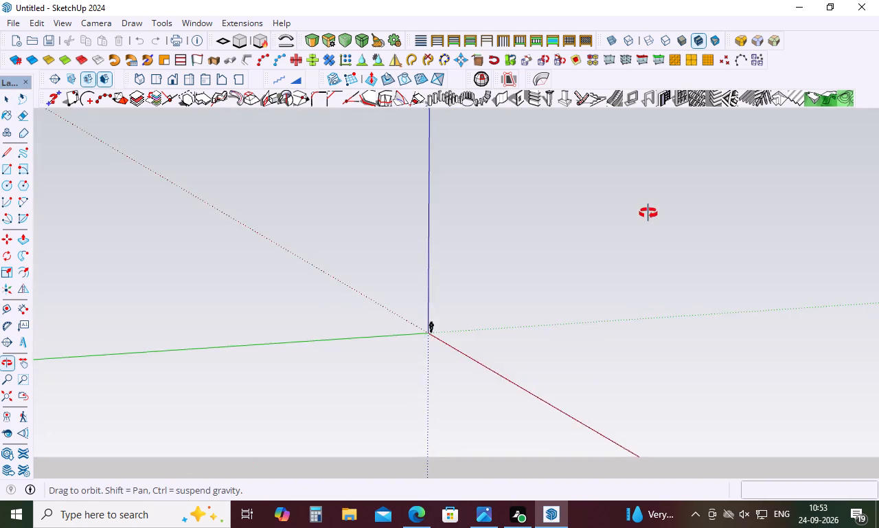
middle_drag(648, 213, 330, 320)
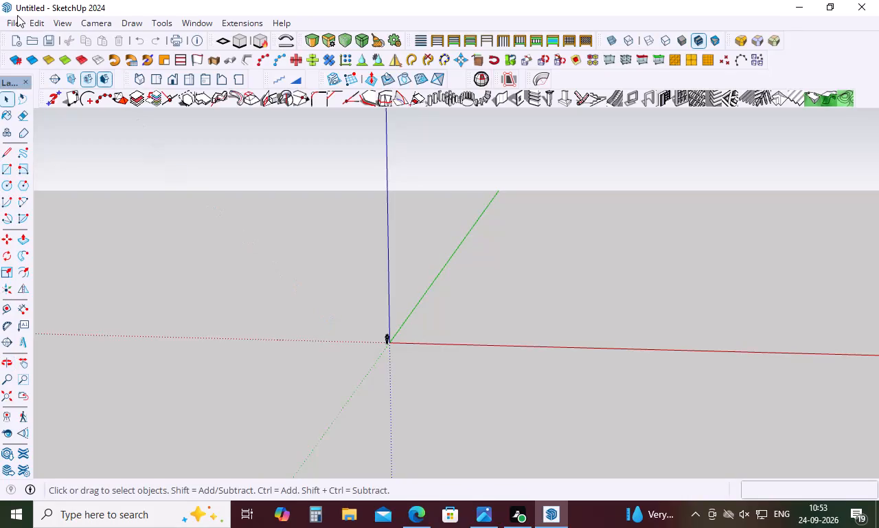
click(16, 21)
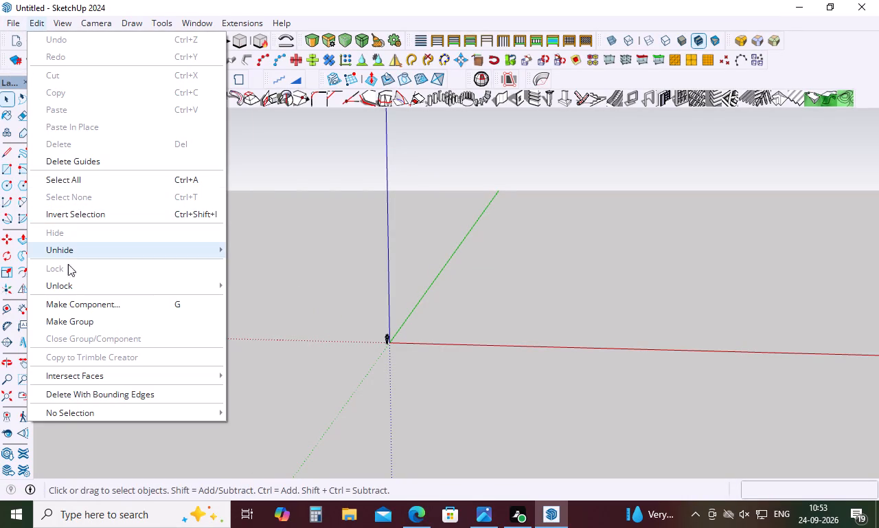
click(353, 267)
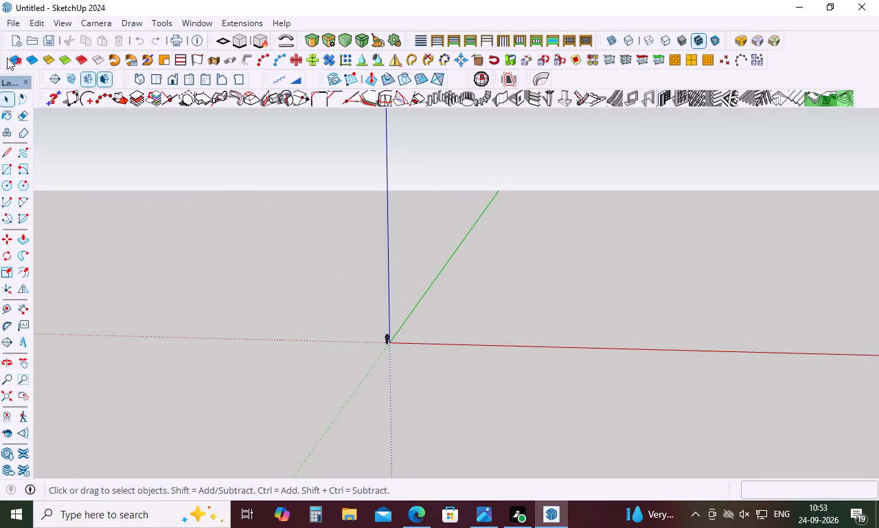
Import the AutoCAD drawing EXTERIOR2(FOR STUDENTS) (1) from the Downloads folder into the model.
click(3, 21)
click(13, 21)
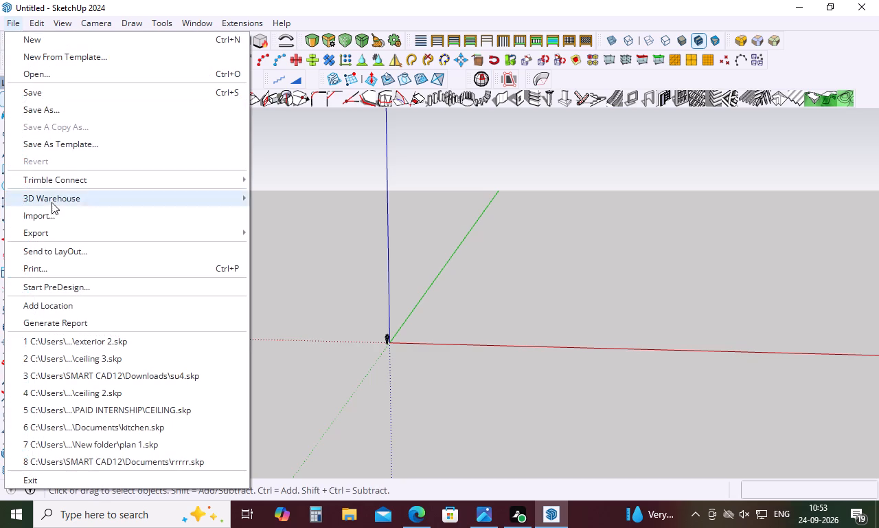
click(54, 214)
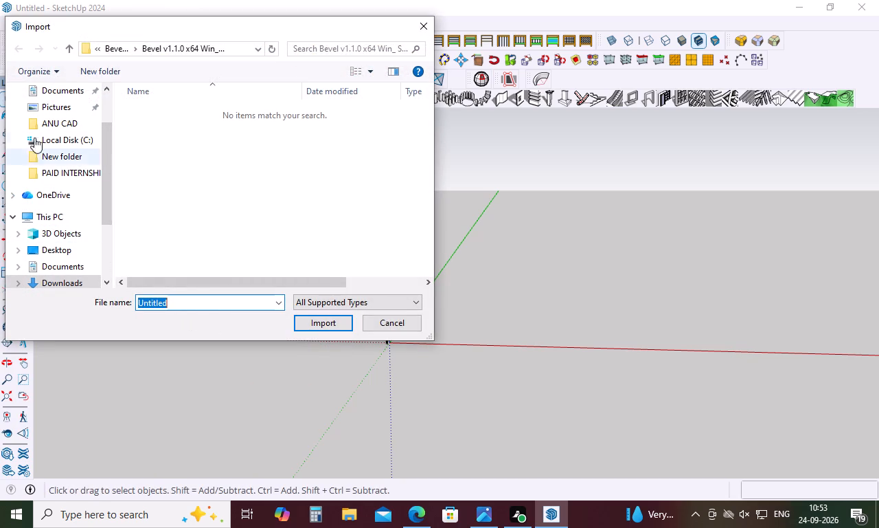
scroll(63, 100, up, 4)
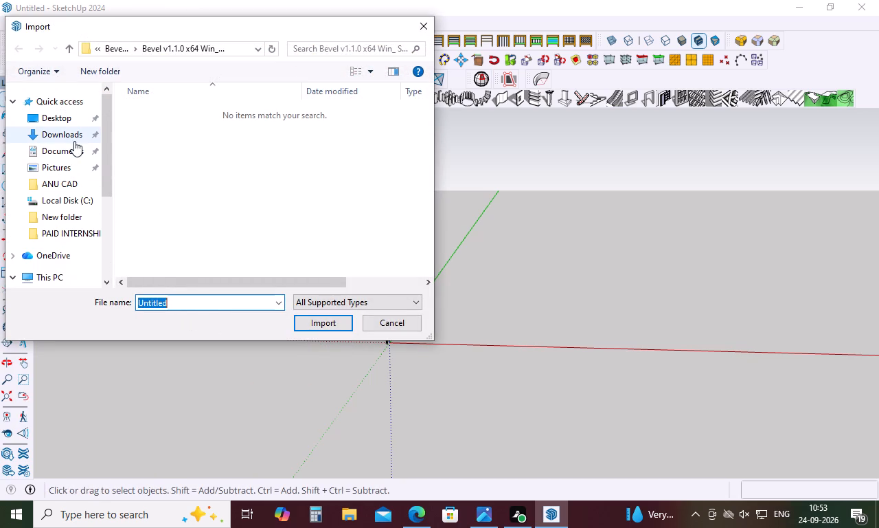
click(74, 137)
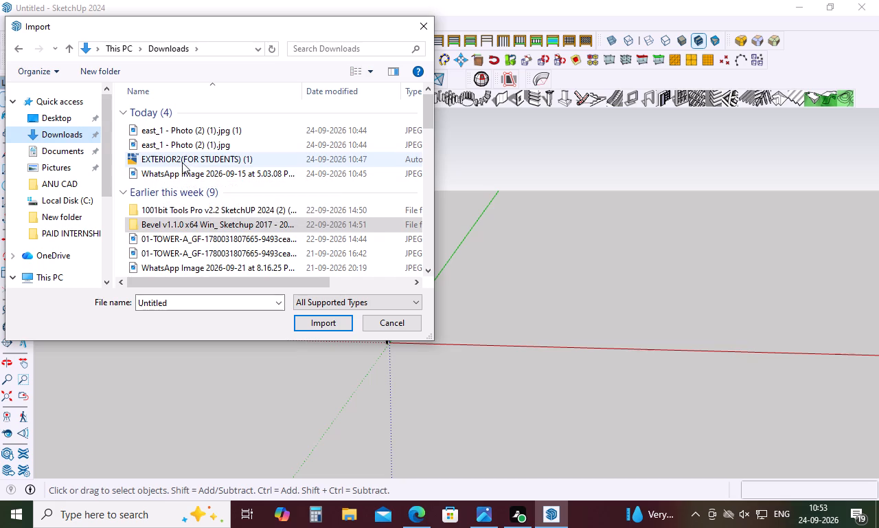
click(182, 162)
click(321, 325)
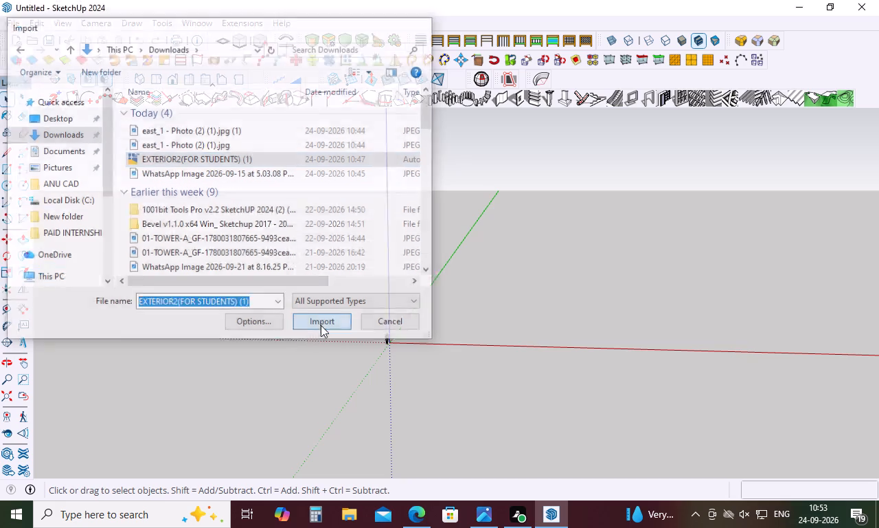
click(504, 354)
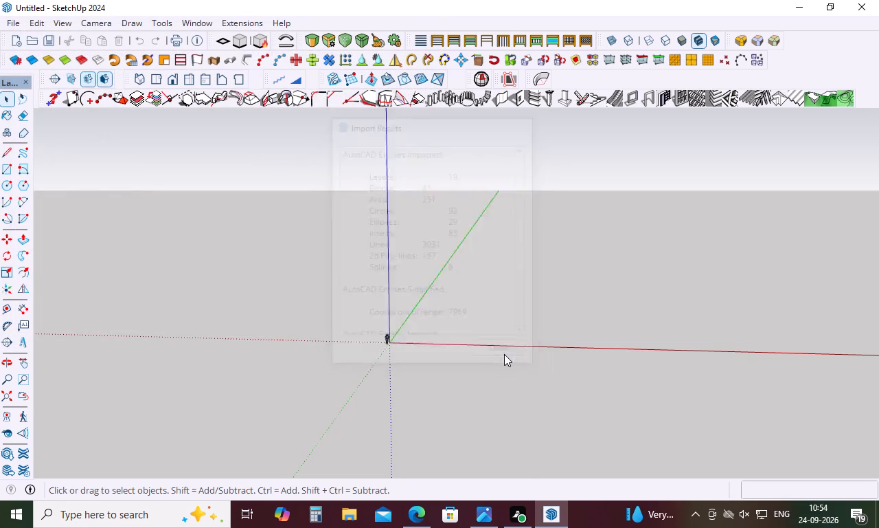
Examine the three imported floor plans up close and as a whole, including their room, stair and boundary layouts.
scroll(500, 306, down, 12)
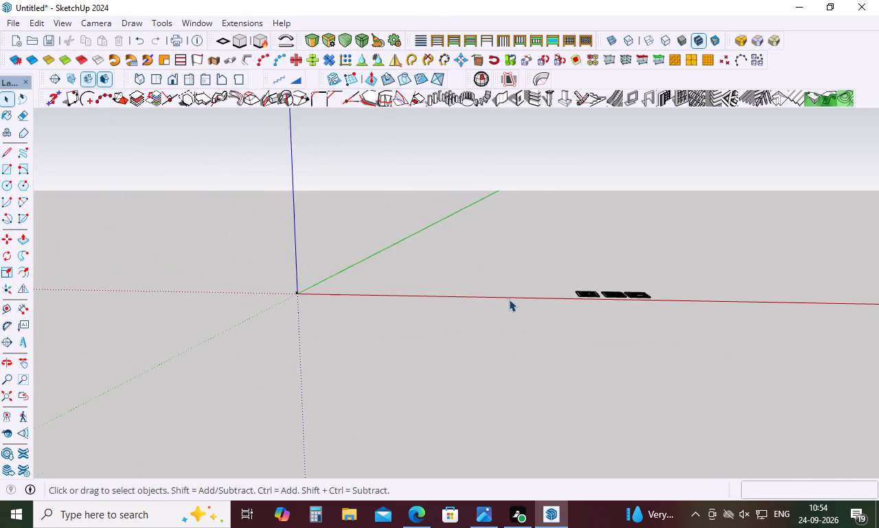
middle_drag(636, 309, 606, 452)
scroll(608, 304, up, 10)
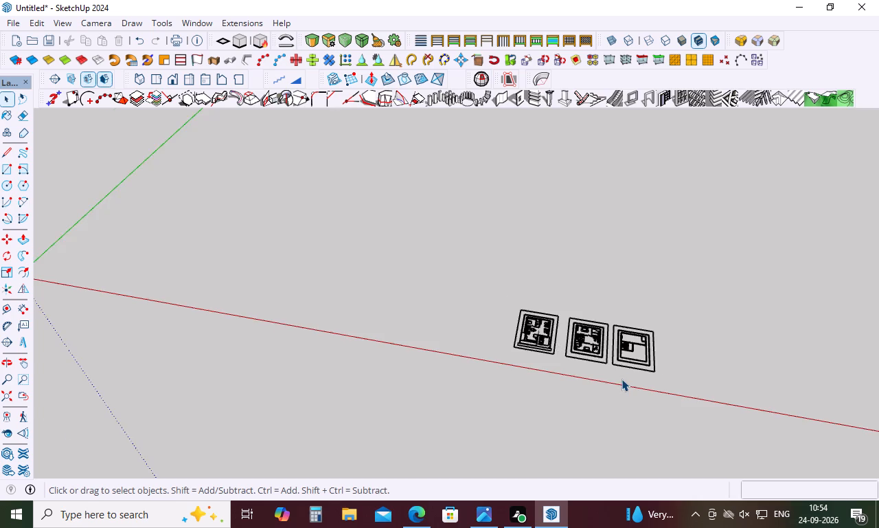
scroll(621, 371, up, 19)
scroll(543, 333, up, 3)
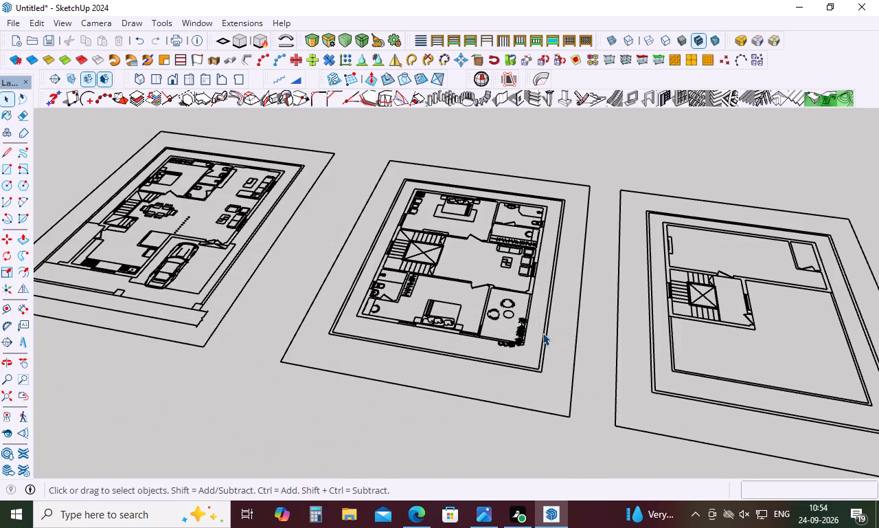
scroll(543, 333, up, 2)
scroll(543, 333, down, 3)
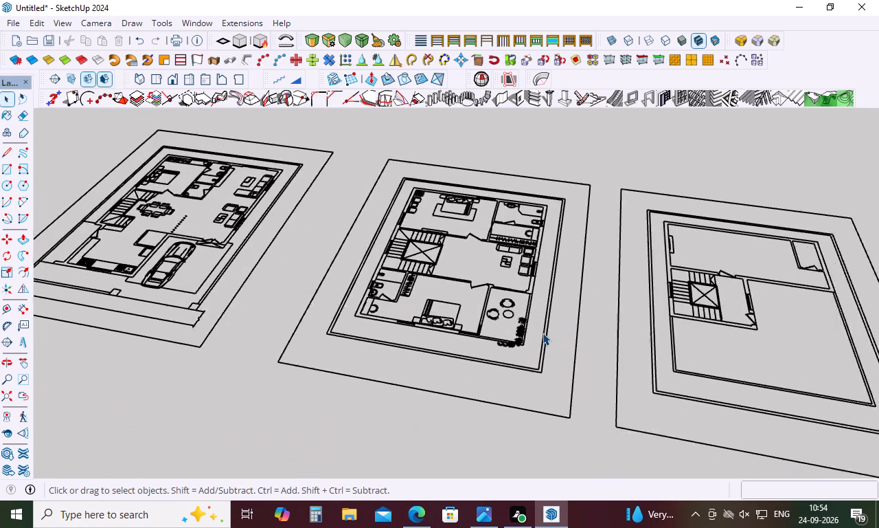
scroll(543, 333, down, 18)
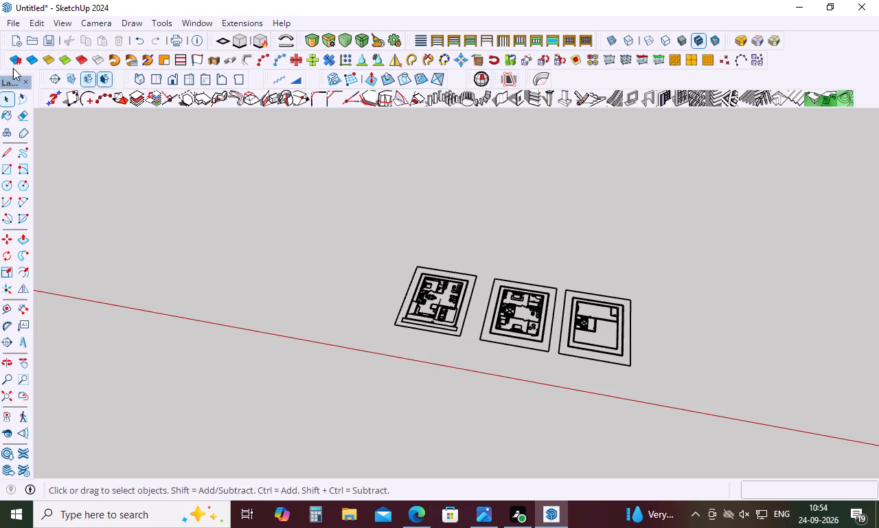
Import east_1 - Photo (2) (1).jpg (1) from Downloads as an image, placed flat beside the ground-floor plan, about 145' wide.
click(14, 21)
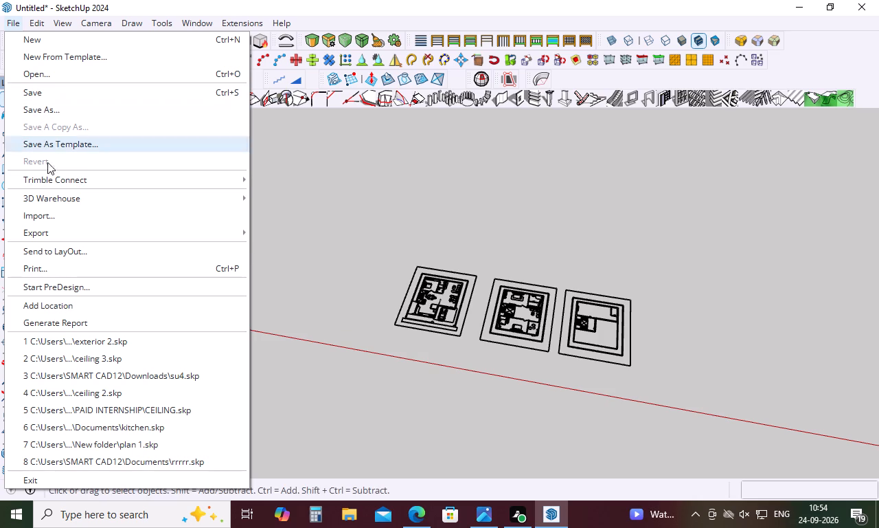
click(56, 219)
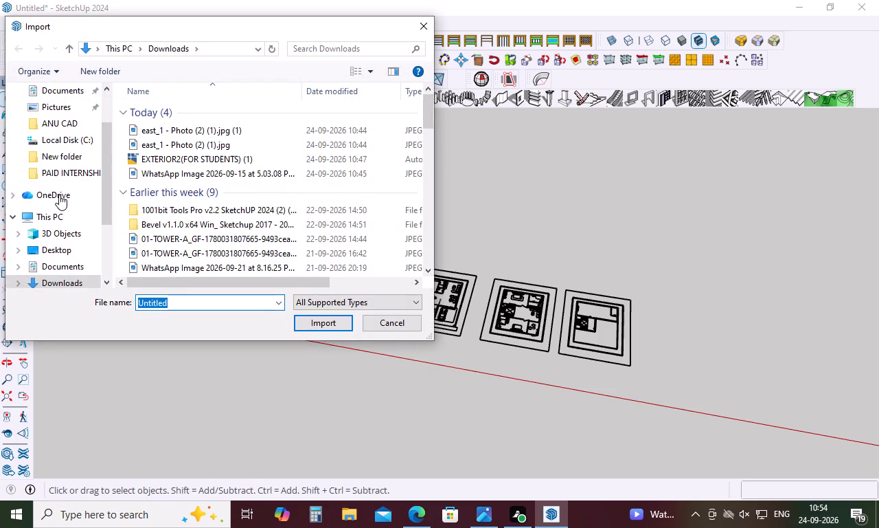
click(210, 125)
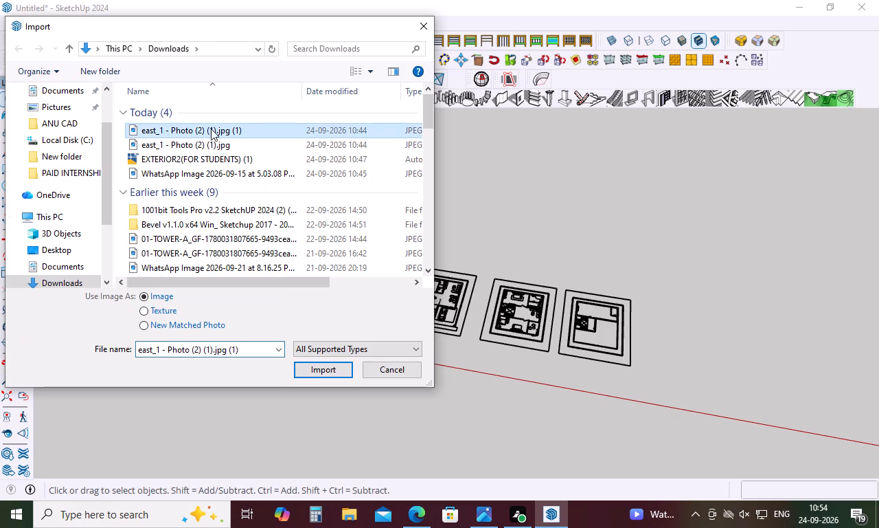
click(328, 366)
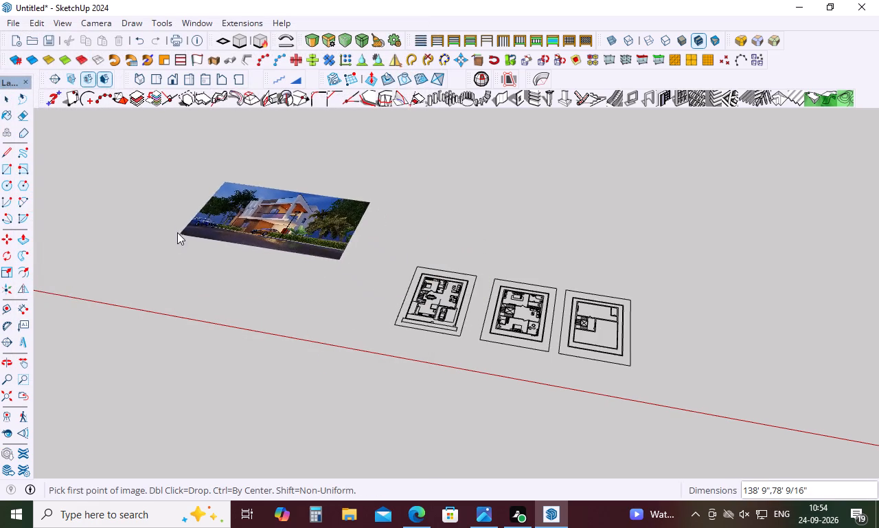
middle_drag(198, 266, 265, 463)
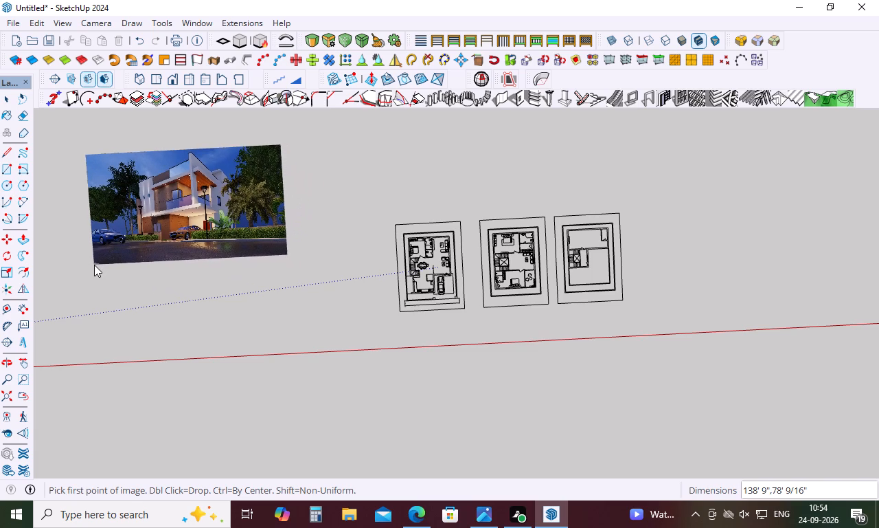
click(94, 265)
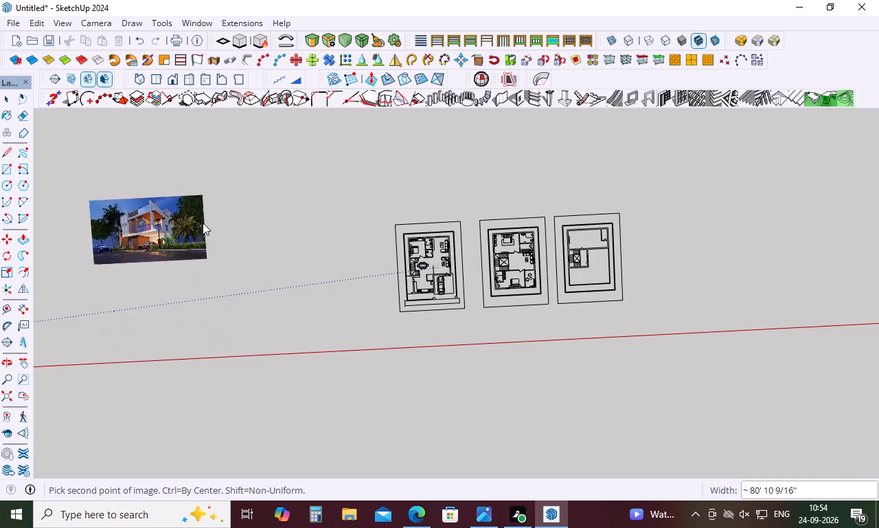
click(290, 158)
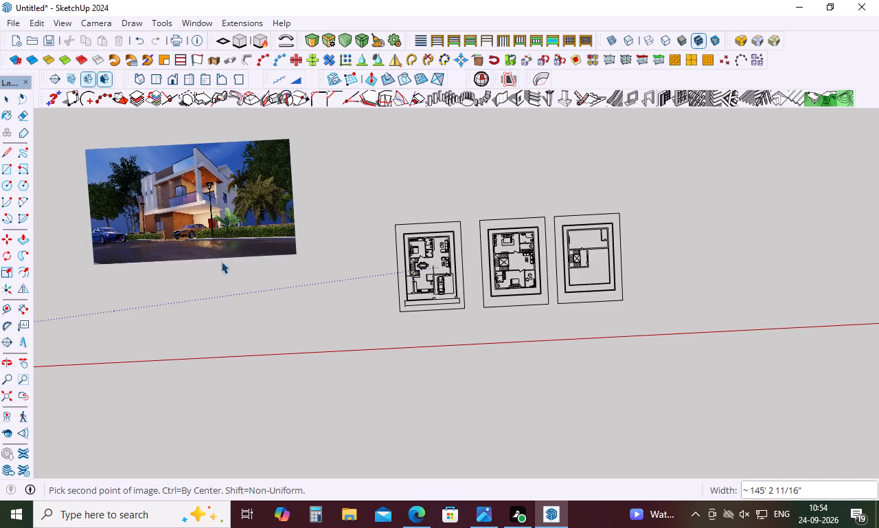
Examine the house reference image, looking closely at the façade, balcony, roof overhang and parapet details.
scroll(138, 175, up, 4)
middle_drag(176, 241, 198, 330)
middle_drag(201, 316, 216, 285)
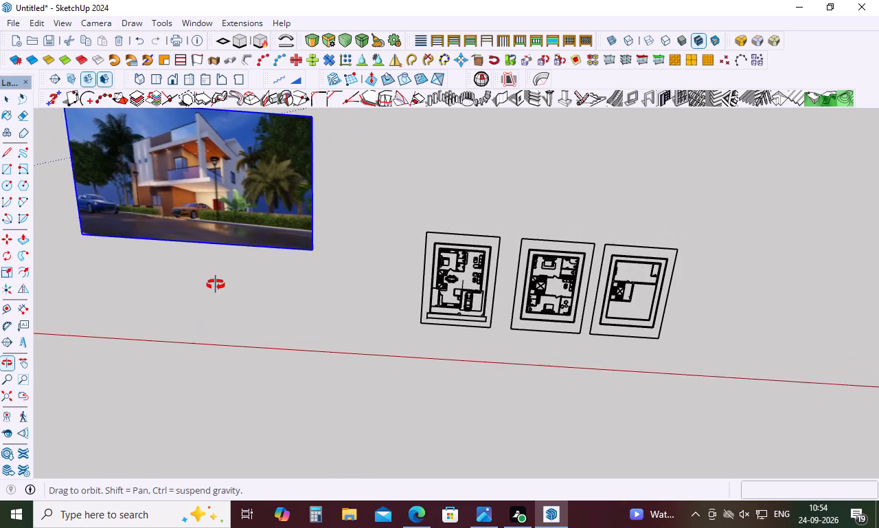
middle_drag(216, 285, 252, 201)
scroll(252, 201, down, 10)
scroll(252, 201, up, 1)
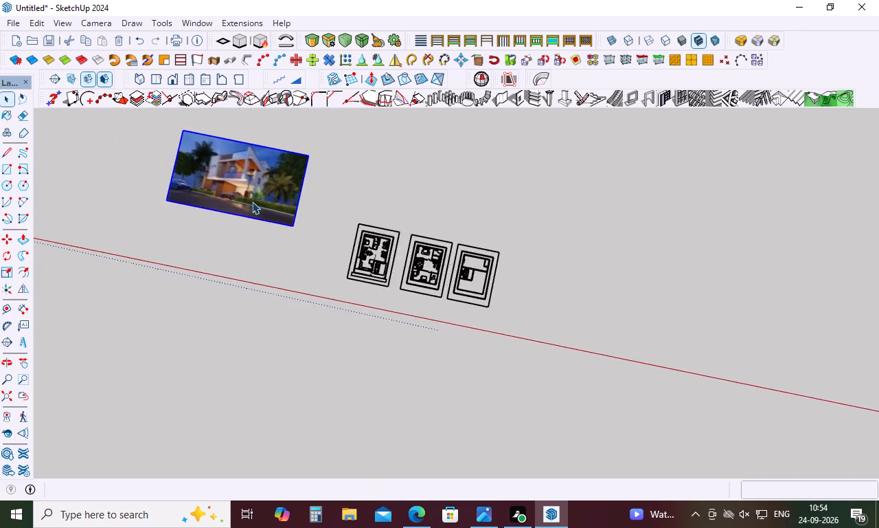
scroll(252, 201, down, 5)
scroll(217, 146, up, 15)
scroll(250, 190, up, 5)
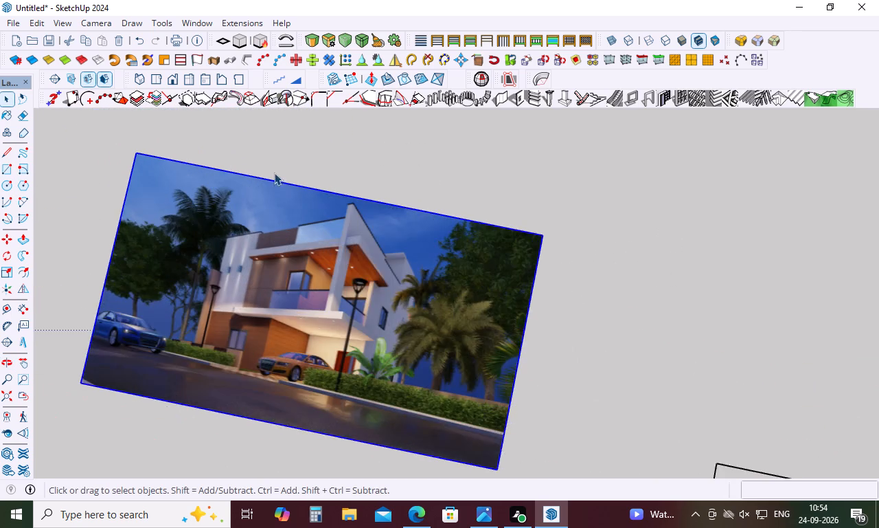
scroll(274, 173, up, 6)
scroll(297, 206, down, 4)
scroll(304, 225, up, 4)
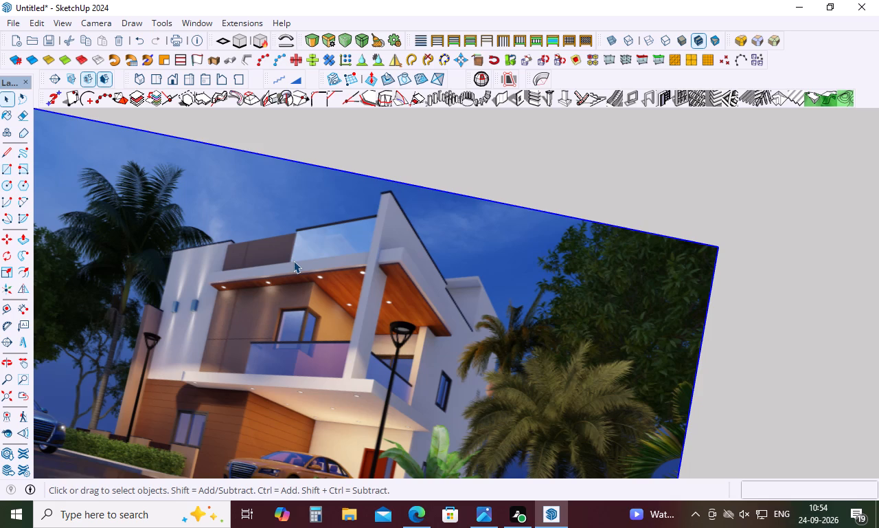
scroll(293, 261, down, 1)
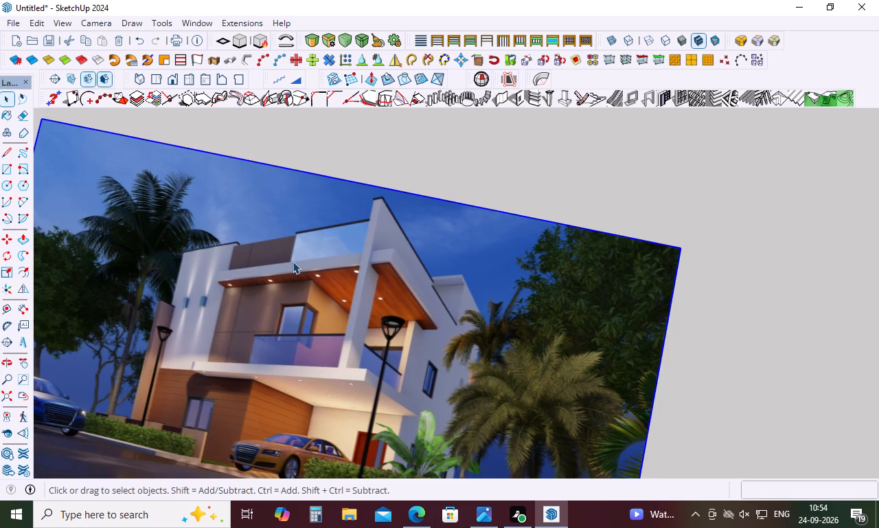
scroll(293, 261, down, 1)
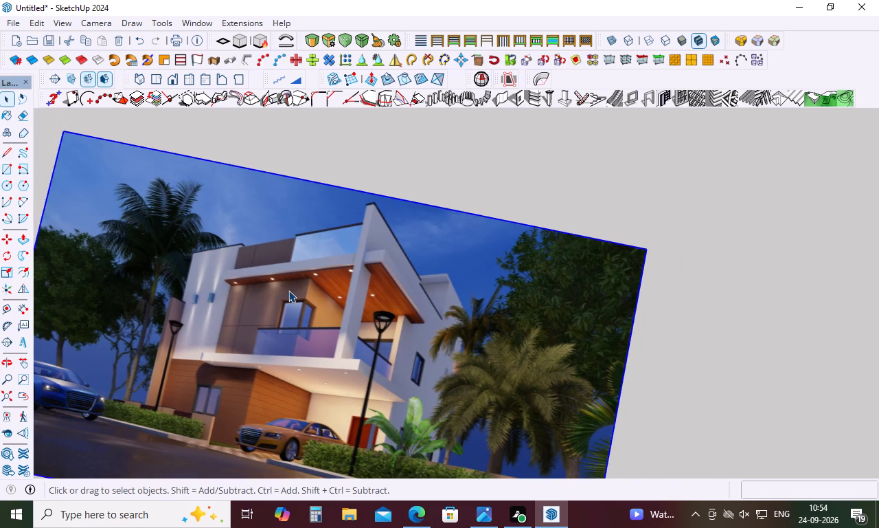
scroll(288, 290, down, 4)
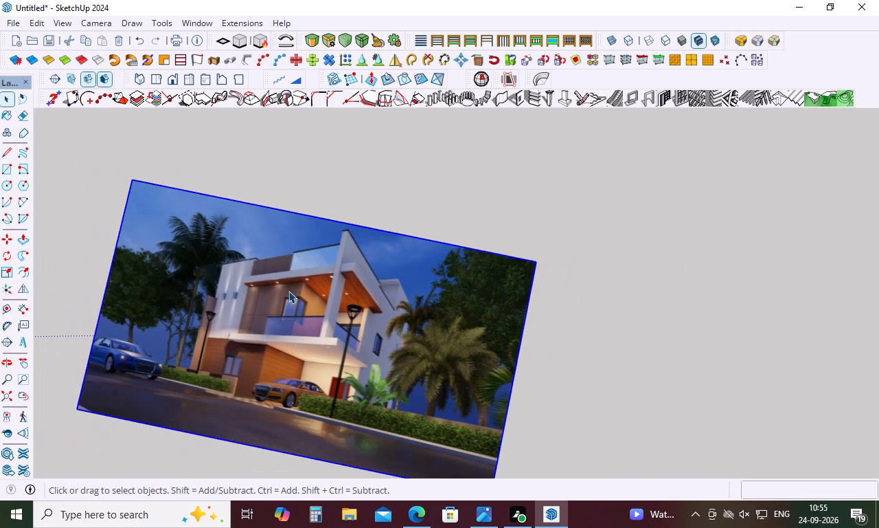
Examine the flat reference image up close, including how it lies relative to the floor plans and model axes.
scroll(272, 333, up, 4)
middle_drag(272, 333, 290, 357)
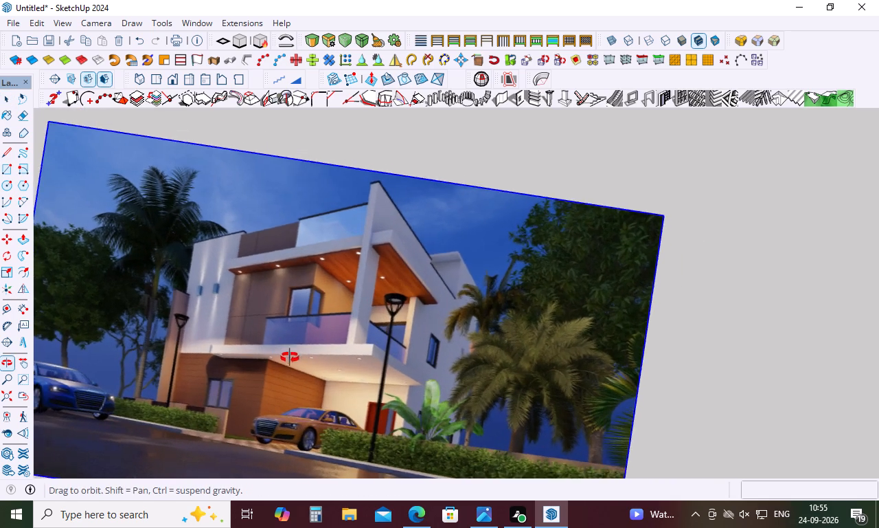
middle_drag(290, 357, 368, 313)
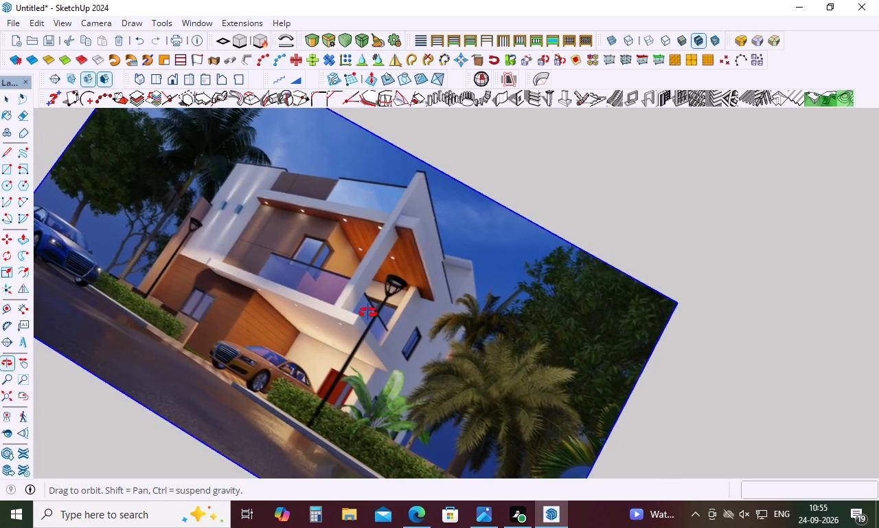
middle_drag(368, 313, 365, 377)
scroll(415, 339, down, 20)
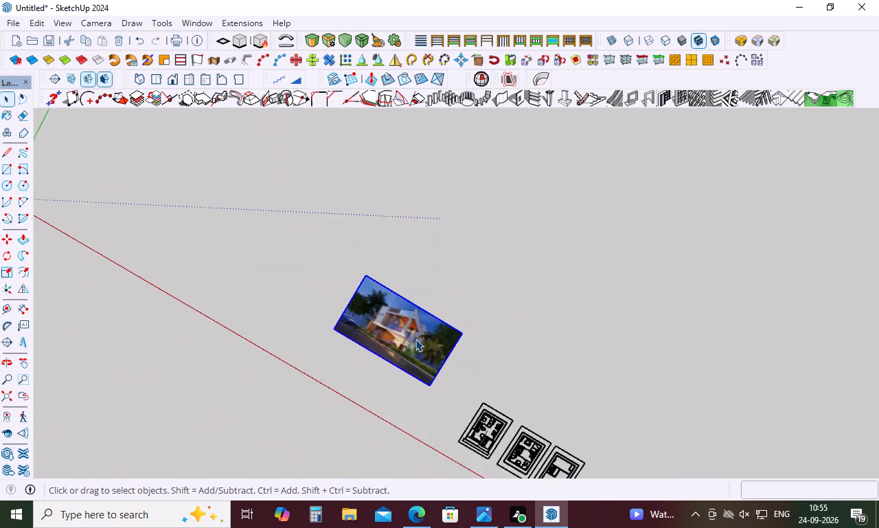
scroll(415, 339, down, 5)
middle_drag(552, 443, 632, 323)
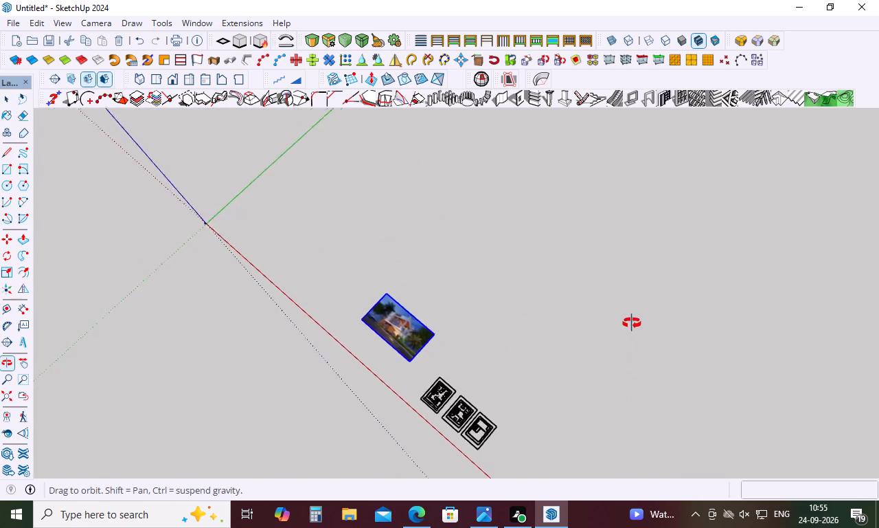
middle_drag(632, 323, 629, 300)
scroll(532, 359, down, 10)
middle_drag(515, 425, 546, 415)
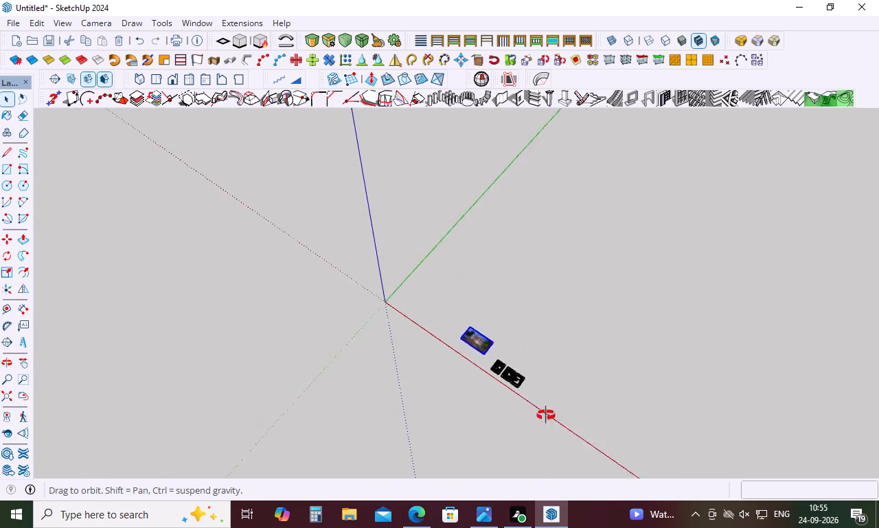
middle_drag(546, 415, 631, 239)
scroll(491, 324, up, 5)
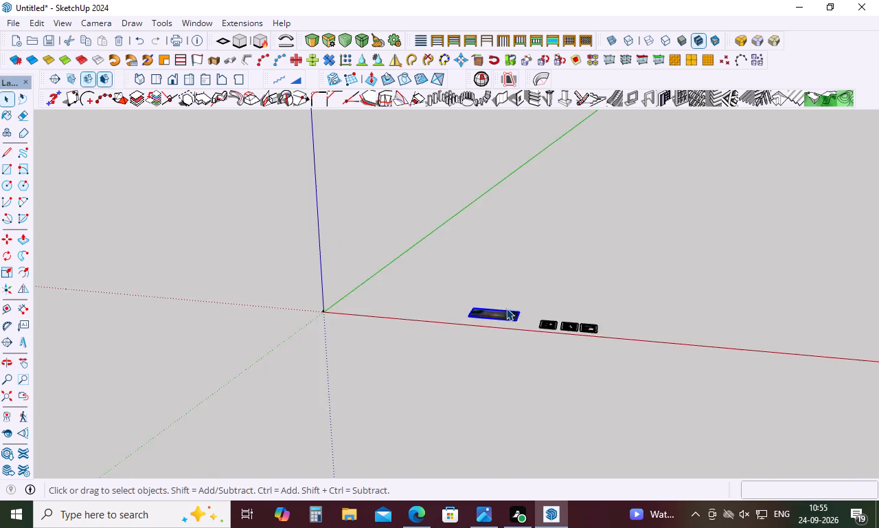
scroll(506, 308, up, 15)
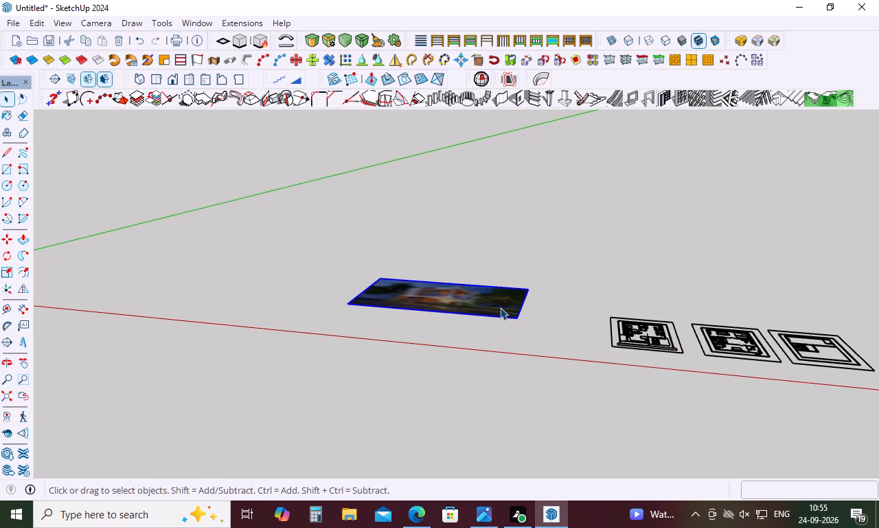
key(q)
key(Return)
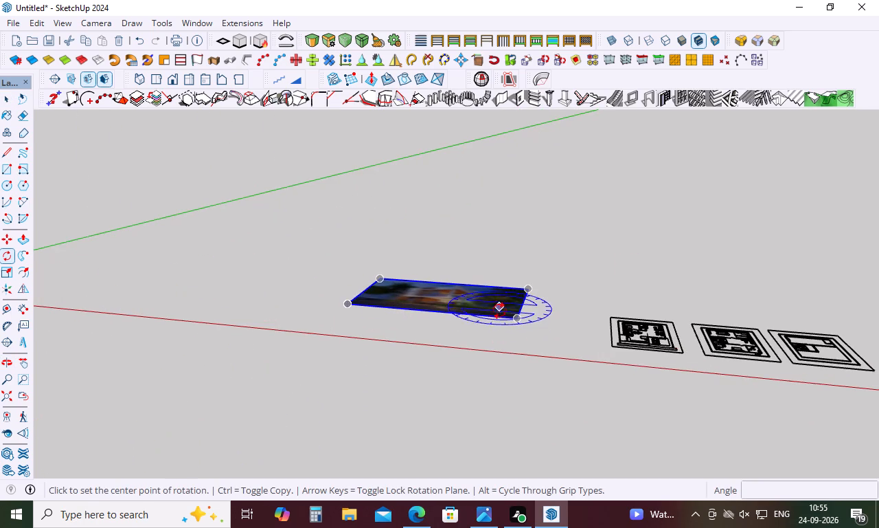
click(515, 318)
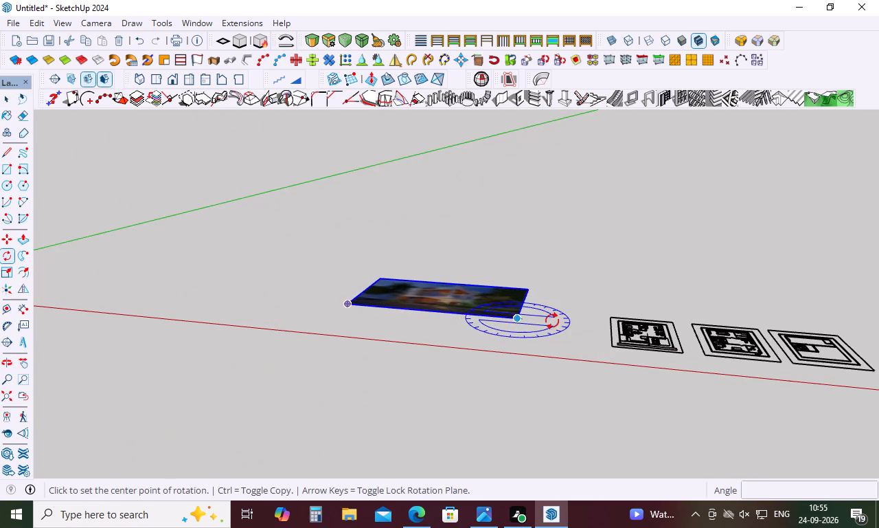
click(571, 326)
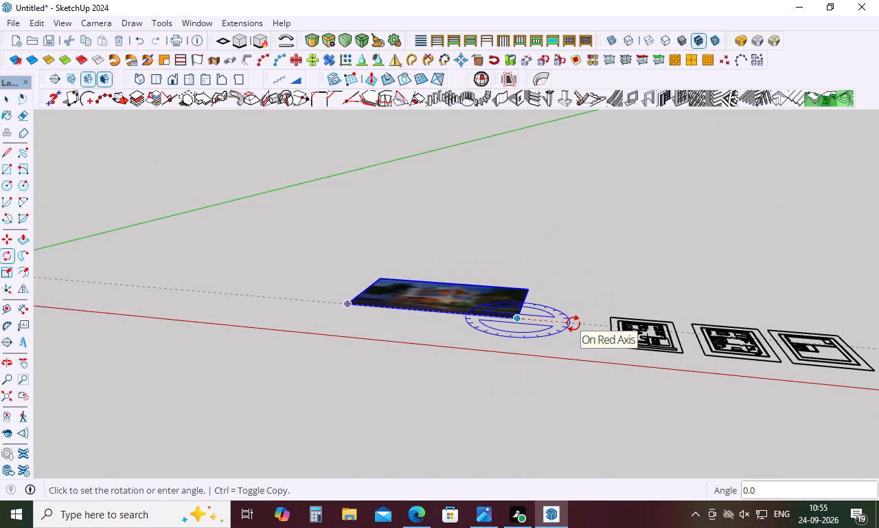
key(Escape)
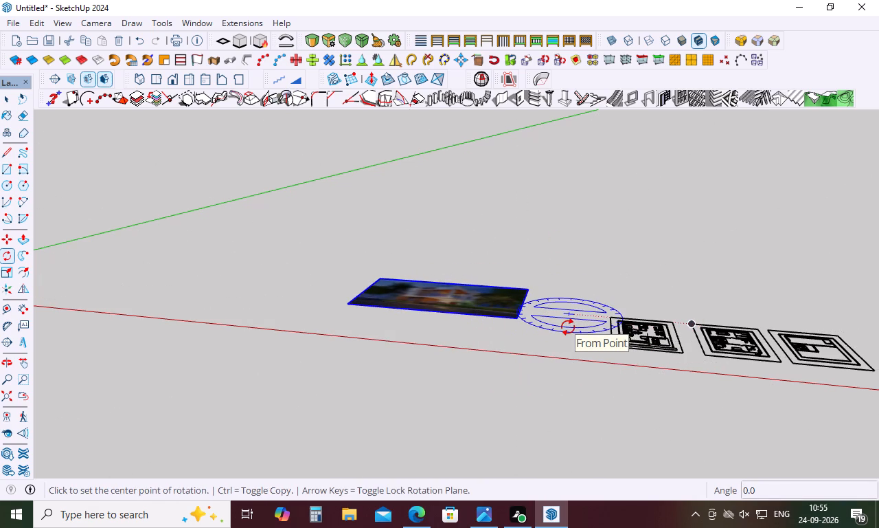
Rotate the reference image 90° about the red axis from its bottom corner nearest the floor plans, standing it upright.
middle_drag(622, 314, 624, 314)
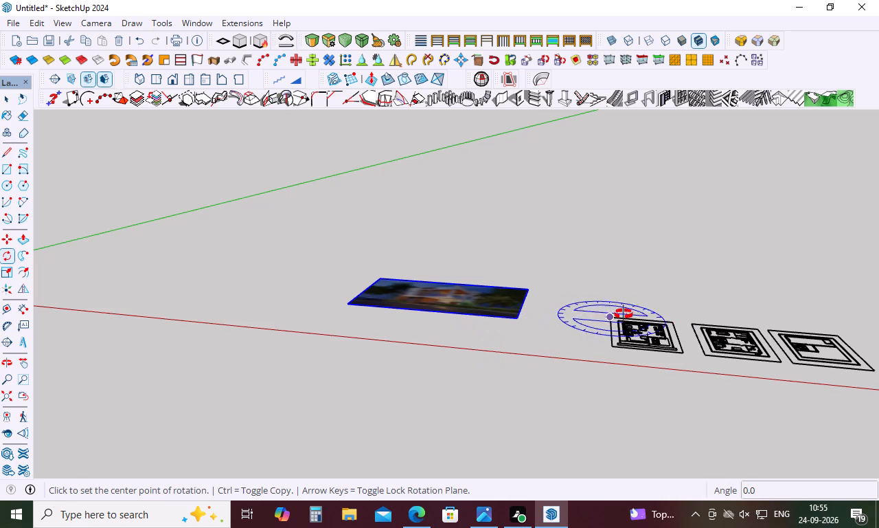
middle_drag(624, 314, 378, 284)
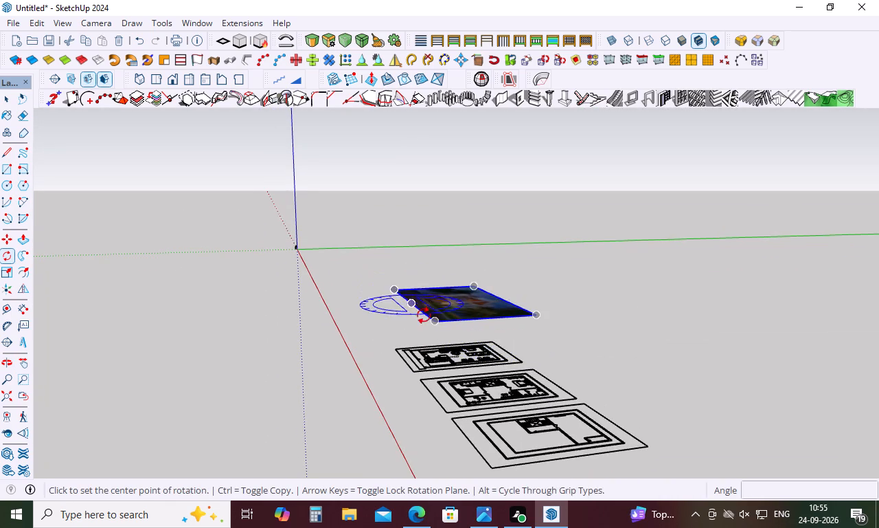
key(Right)
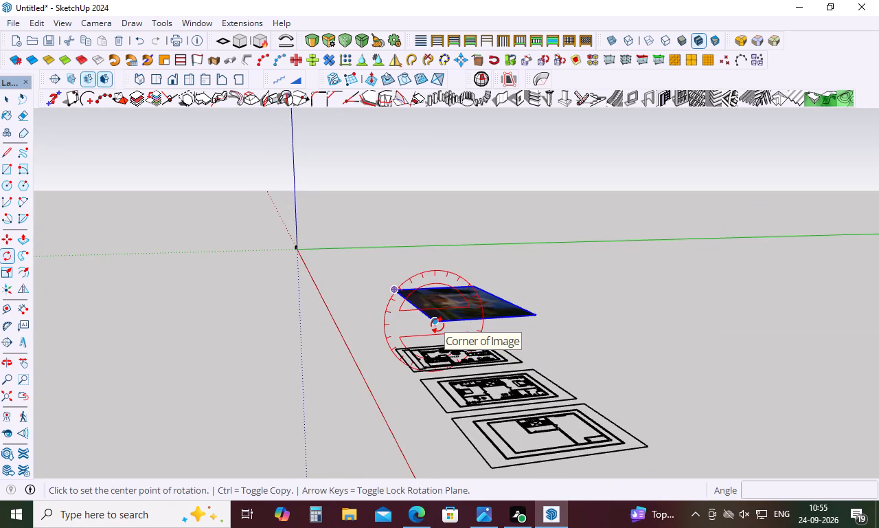
click(437, 322)
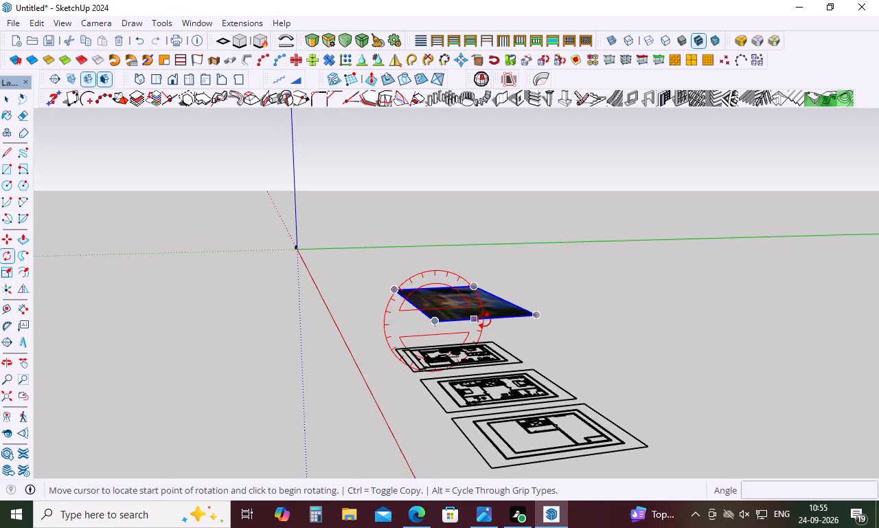
click(486, 320)
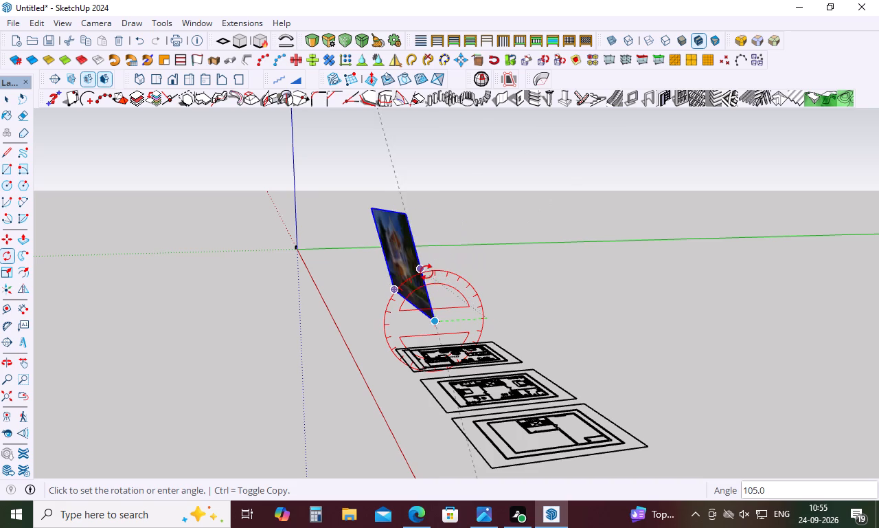
click(436, 269)
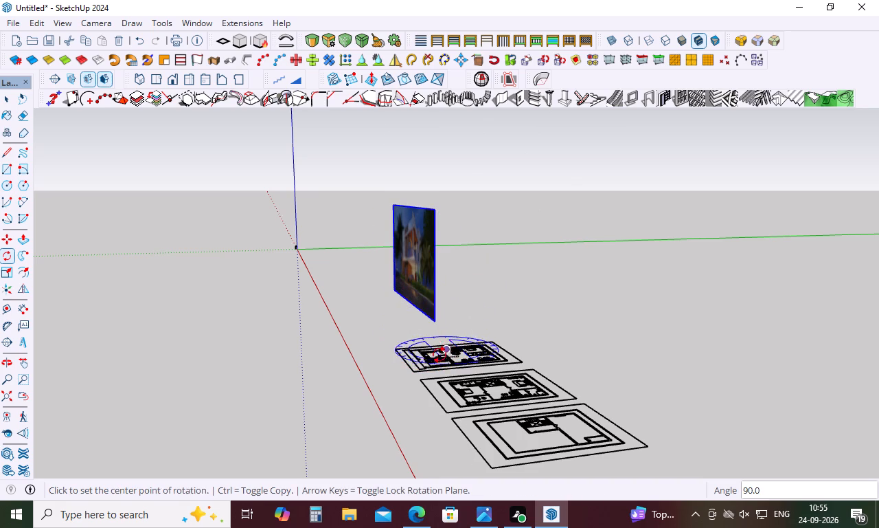
middle_drag(408, 366, 817, 417)
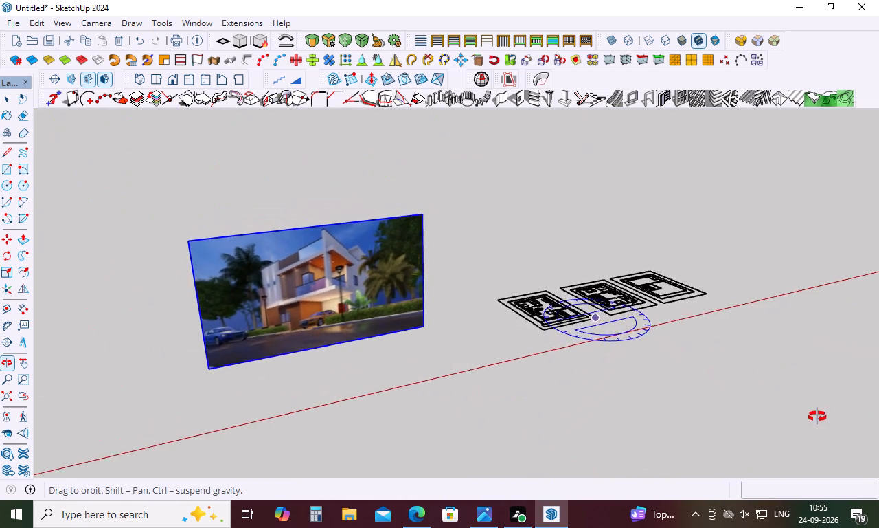
middle_drag(817, 417, 728, 340)
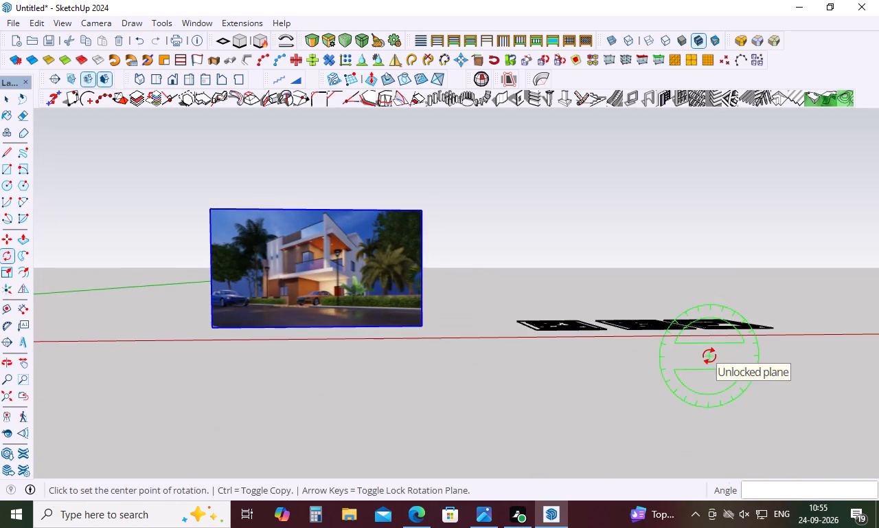
key(space)
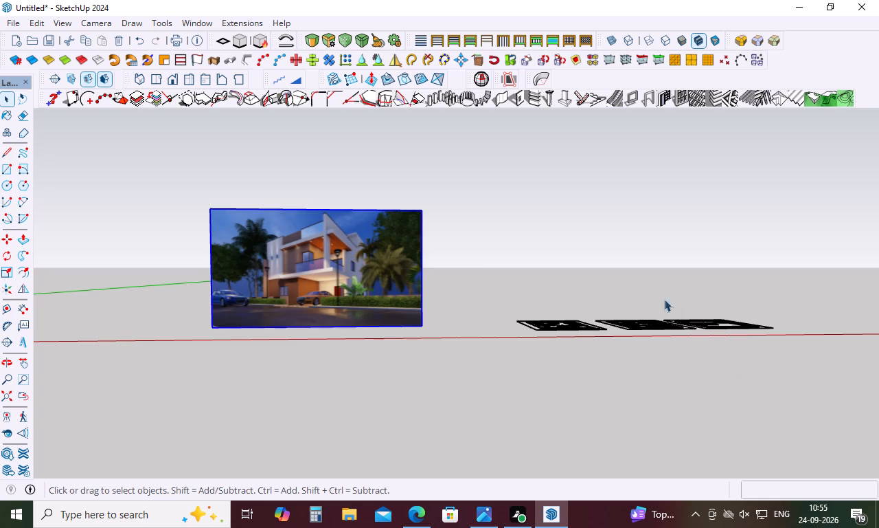
Examine the upright reference image up close and as a whole, including the façade, balcony, carport and roof overhang.
scroll(296, 271, up, 12)
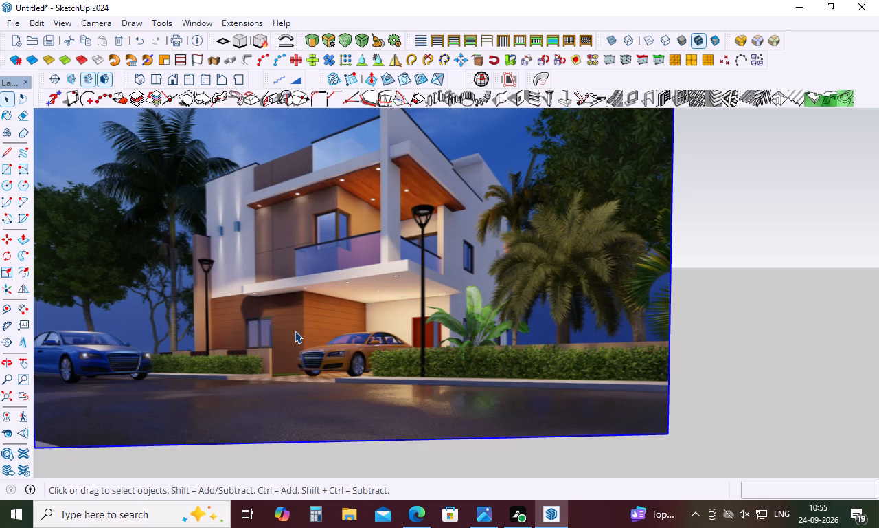
scroll(293, 333, down, 14)
scroll(293, 338, up, 6)
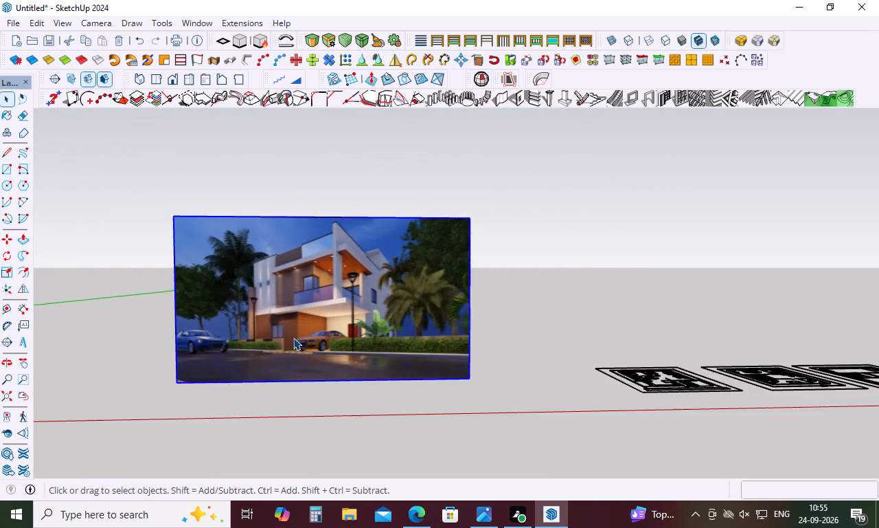
scroll(293, 338, down, 11)
scroll(293, 338, up, 11)
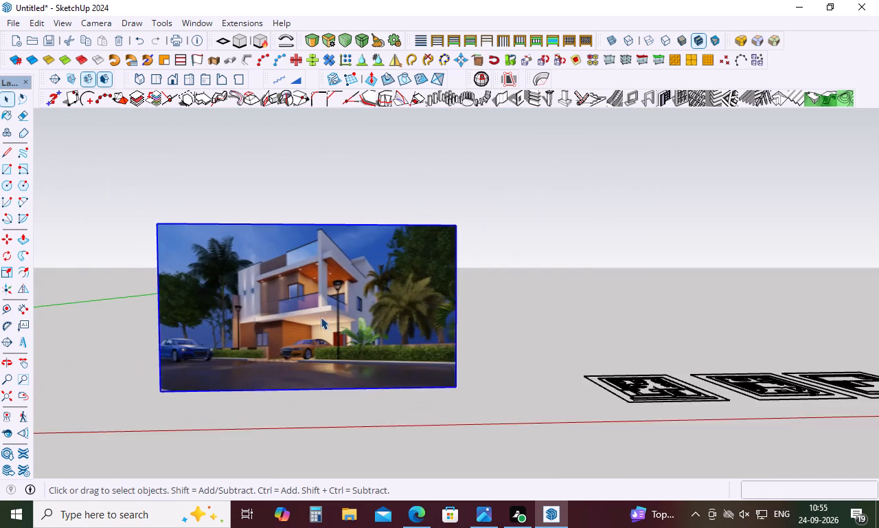
scroll(323, 317, up, 6)
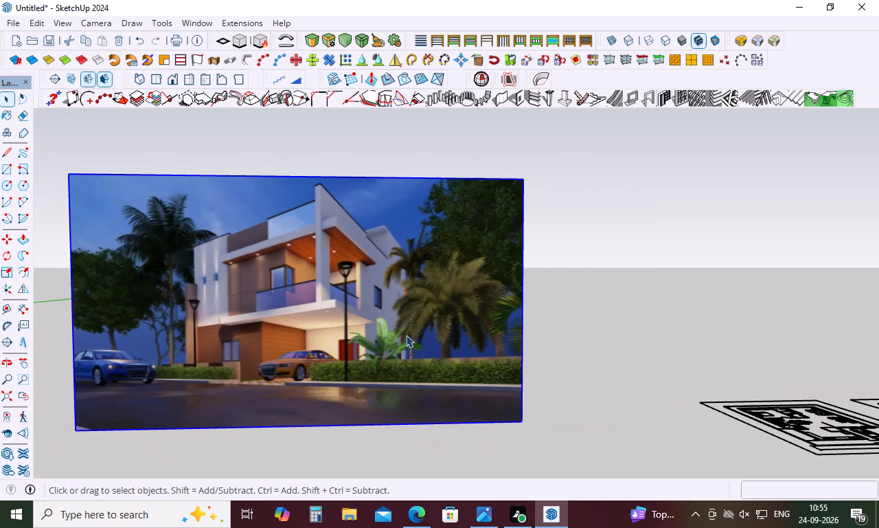
scroll(406, 335, up, 5)
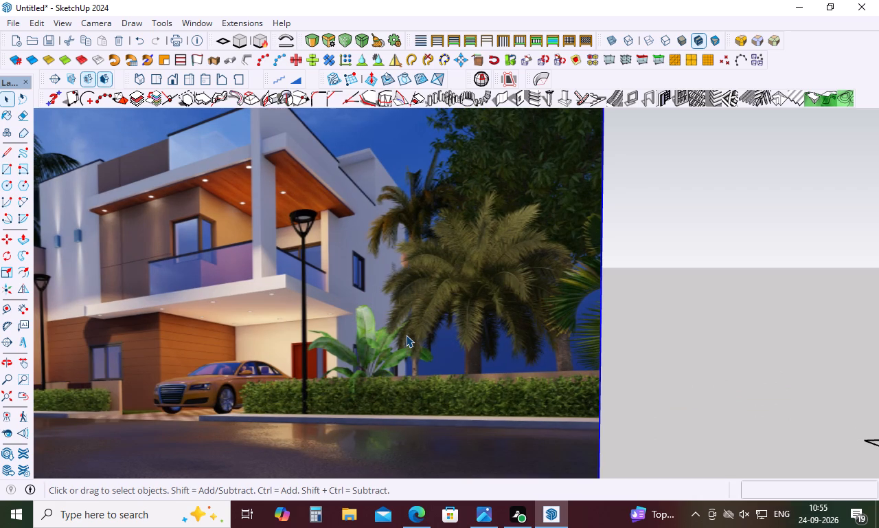
scroll(405, 335, down, 16)
scroll(403, 337, up, 1)
scroll(403, 337, down, 5)
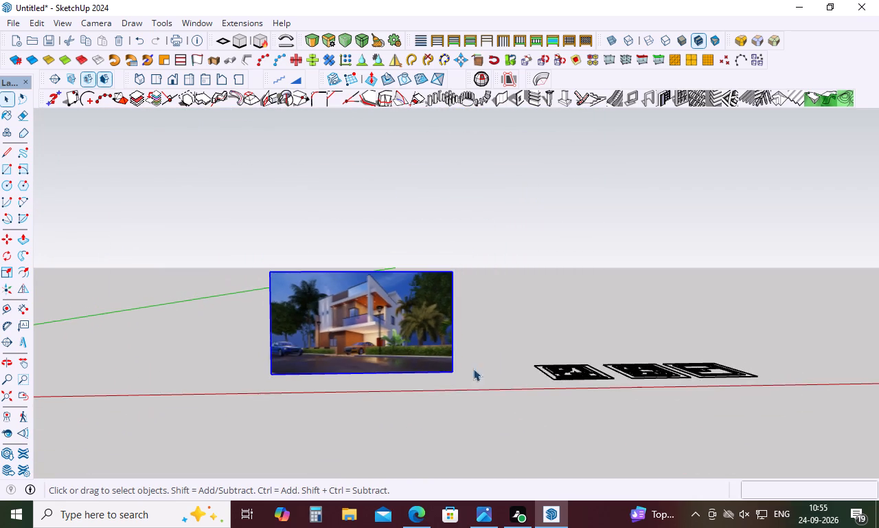
Examine the three floor plans and compare their layouts with the house in the upright reference image.
middle_drag(659, 405, 632, 520)
scroll(593, 419, up, 6)
scroll(609, 364, up, 4)
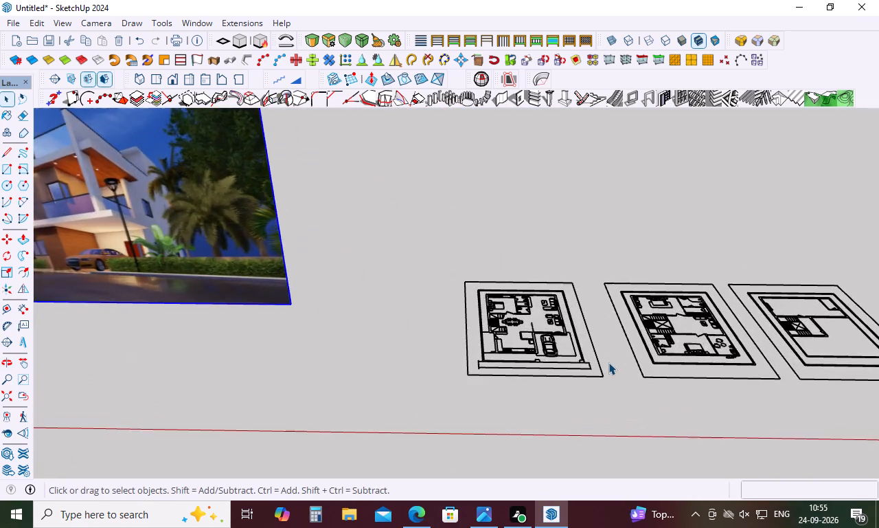
scroll(608, 362, up, 6)
middle_drag(592, 340, 590, 411)
scroll(542, 342, down, 4)
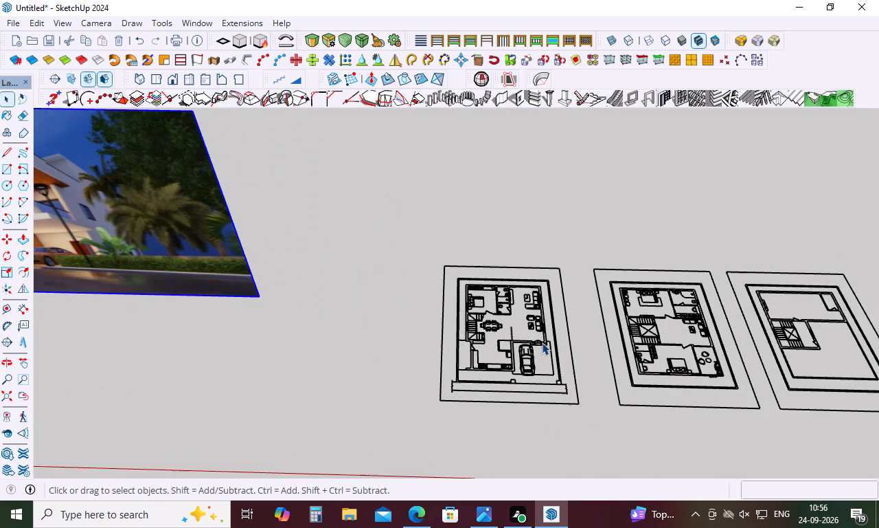
scroll(542, 342, down, 2)
middle_drag(542, 349, 542, 430)
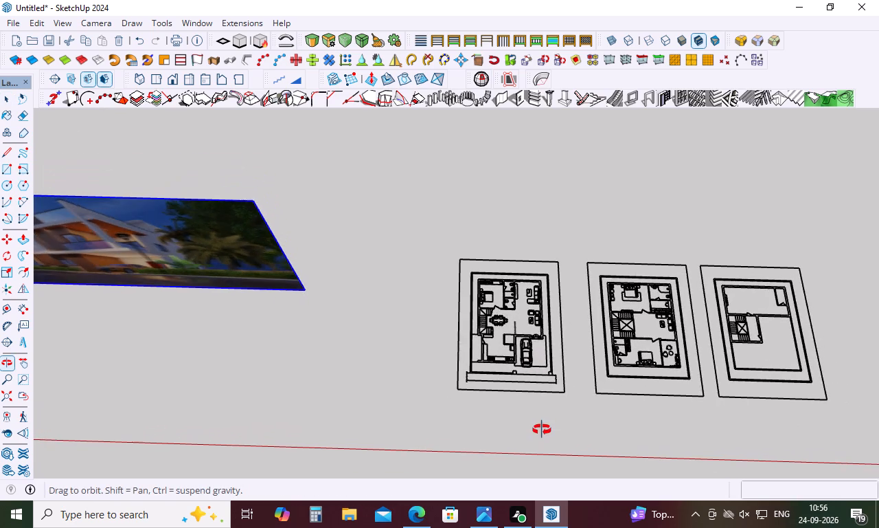
middle_drag(542, 430, 545, 219)
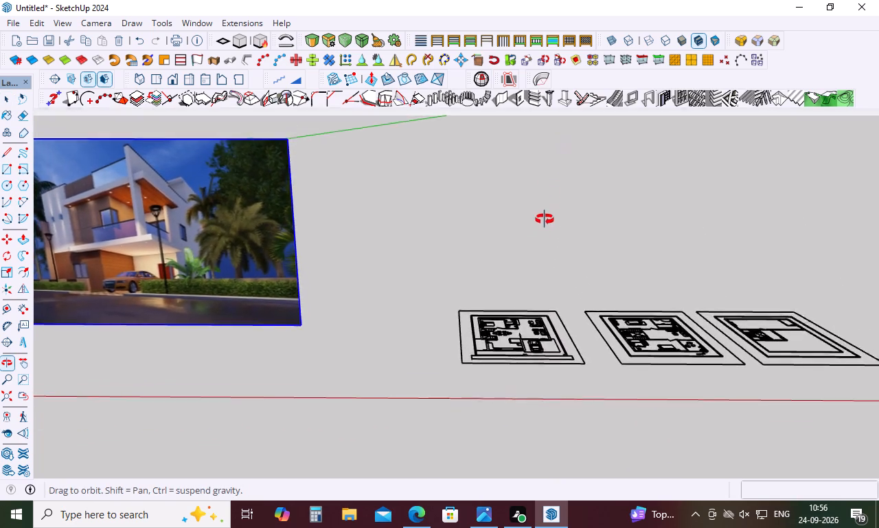
middle_drag(545, 219, 545, 277)
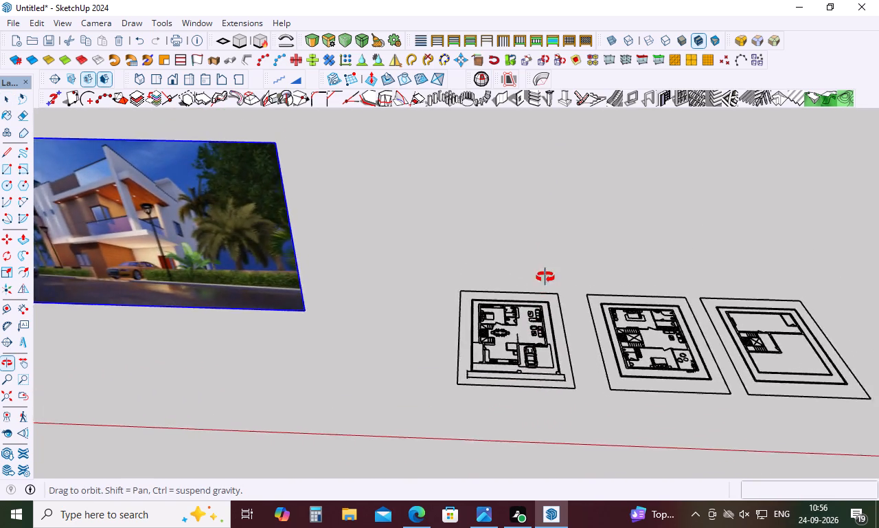
middle_drag(545, 277, 573, 221)
scroll(571, 316, down, 9)
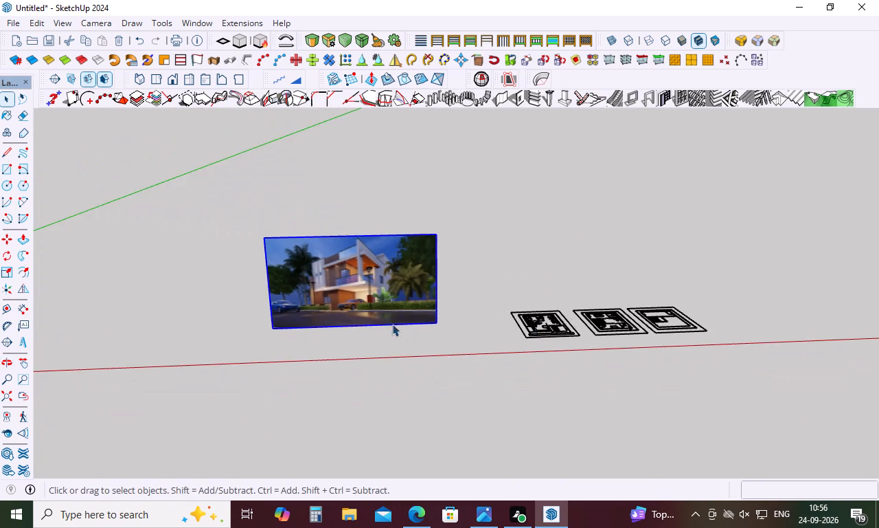
scroll(387, 290, up, 10)
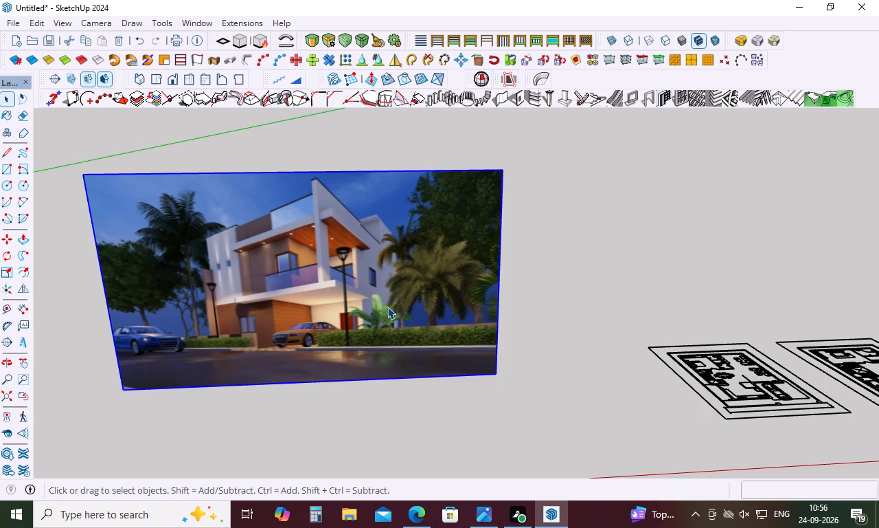
Copy the imported floor-plan set along the green axis, about 136' 6" behind the original.
scroll(282, 283, down, 14)
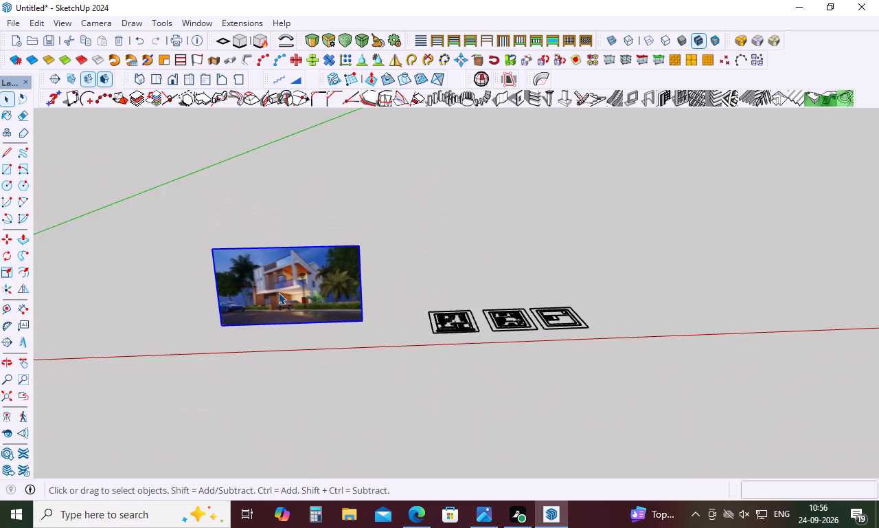
click(442, 325)
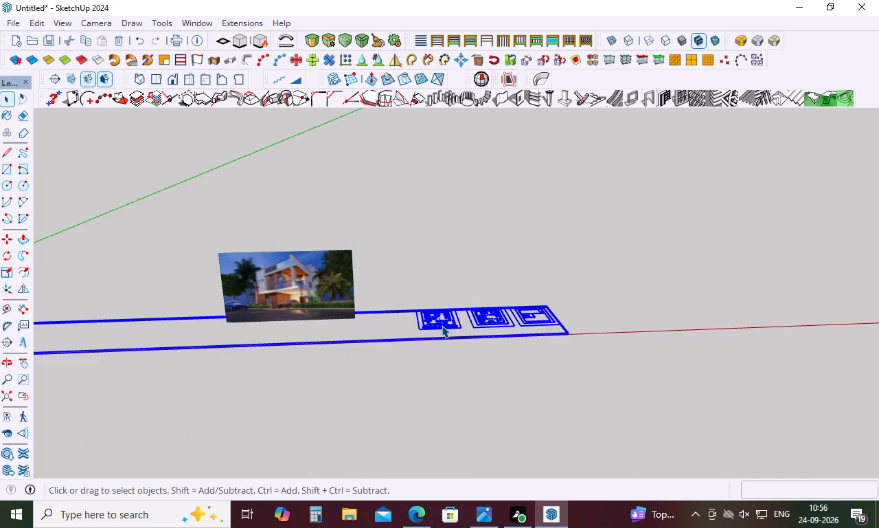
key(m)
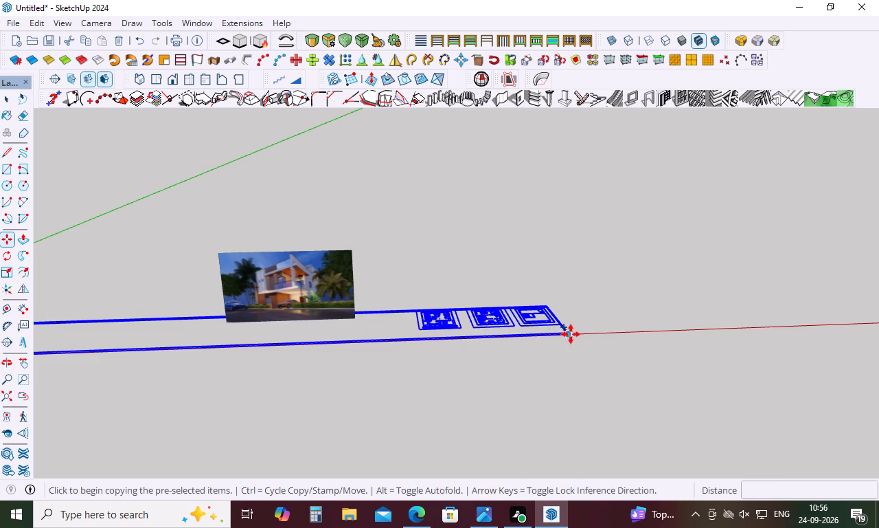
click(571, 334)
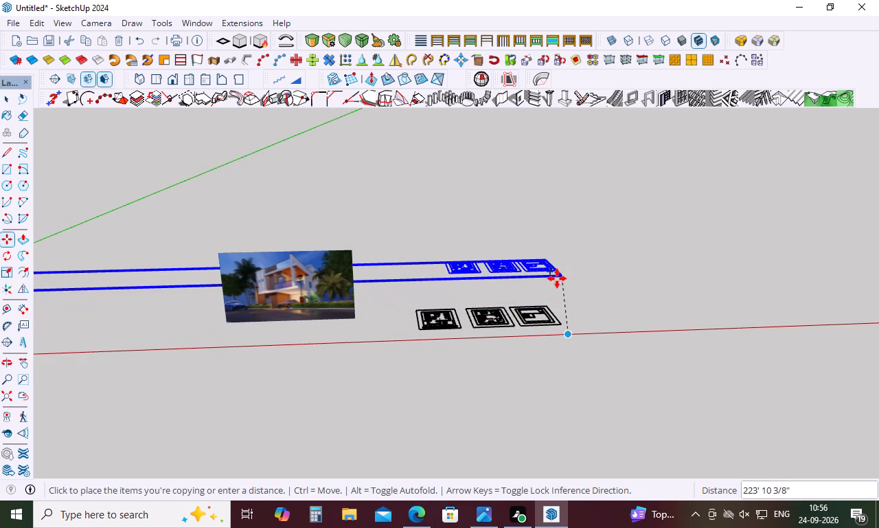
middle_drag(544, 304, 536, 439)
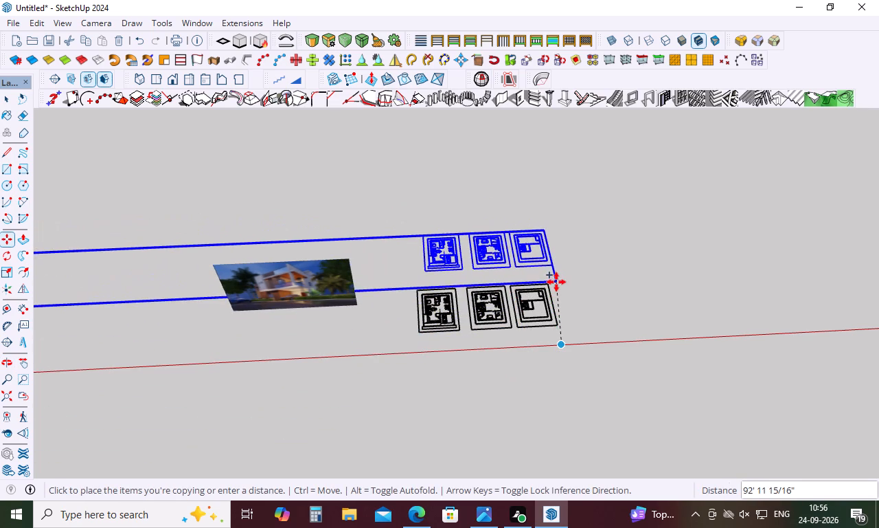
click(541, 256)
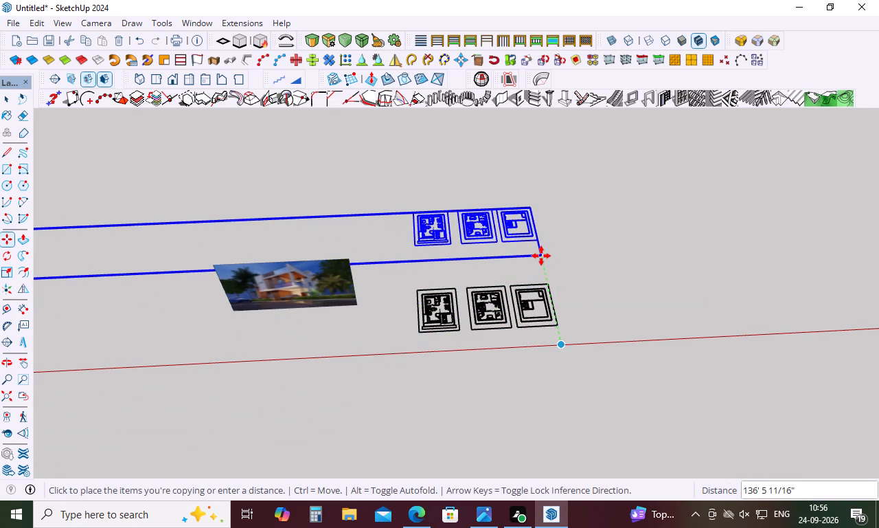
key(space)
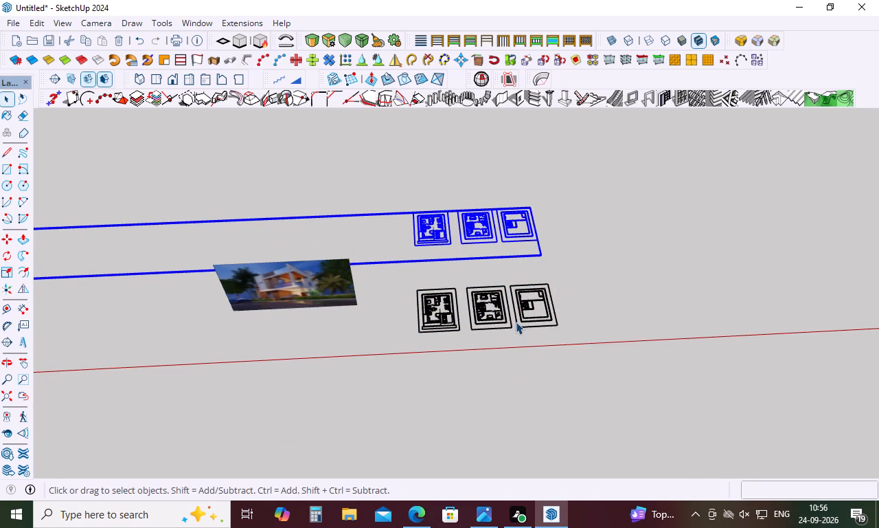
click(615, 265)
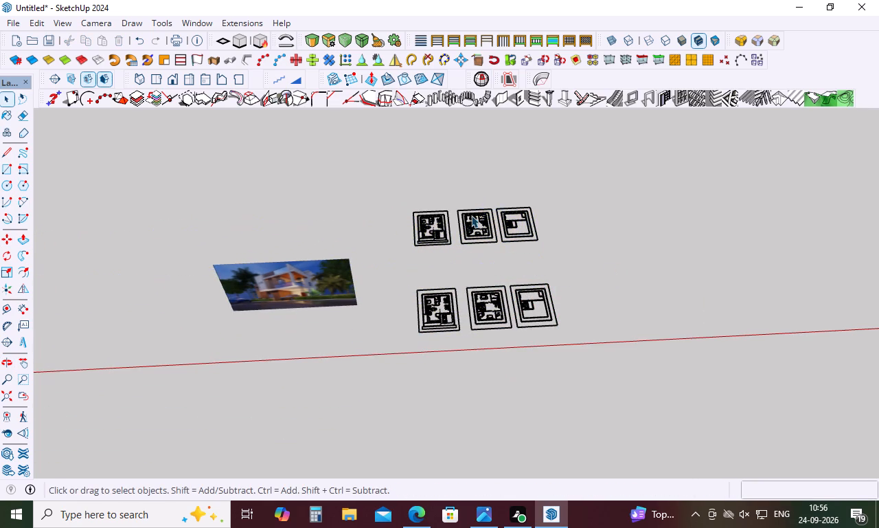
Examine the copied and original floor-plan sets up close and in relation to the reference image.
scroll(454, 200, up, 13)
middle_drag(498, 234, 477, 426)
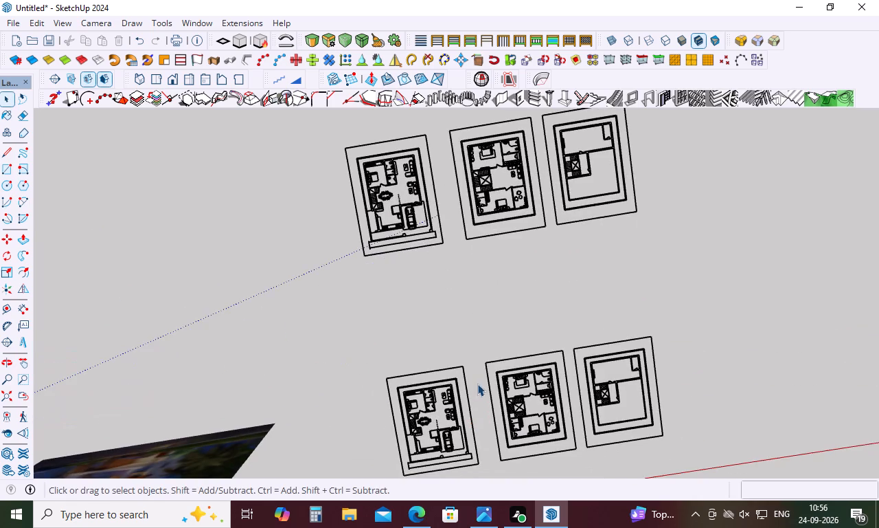
scroll(477, 320, down, 5)
scroll(542, 153, up, 5)
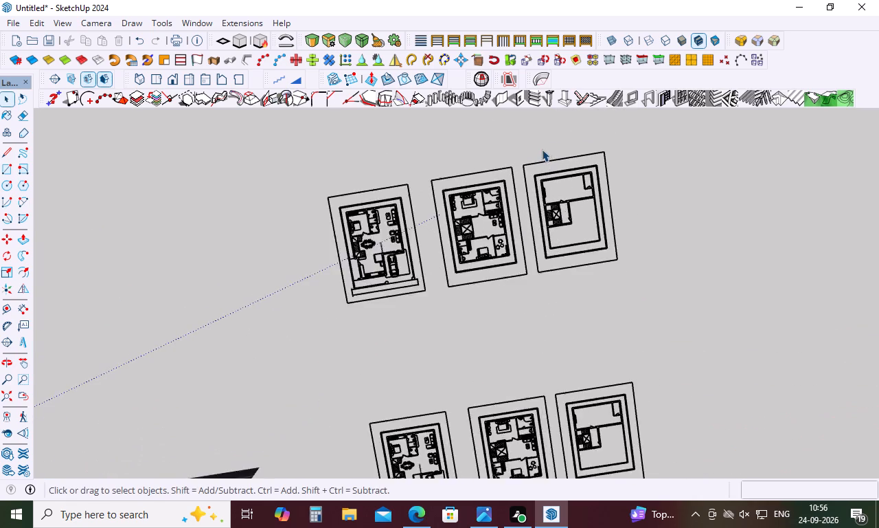
scroll(542, 149, up, 9)
scroll(575, 183, down, 4)
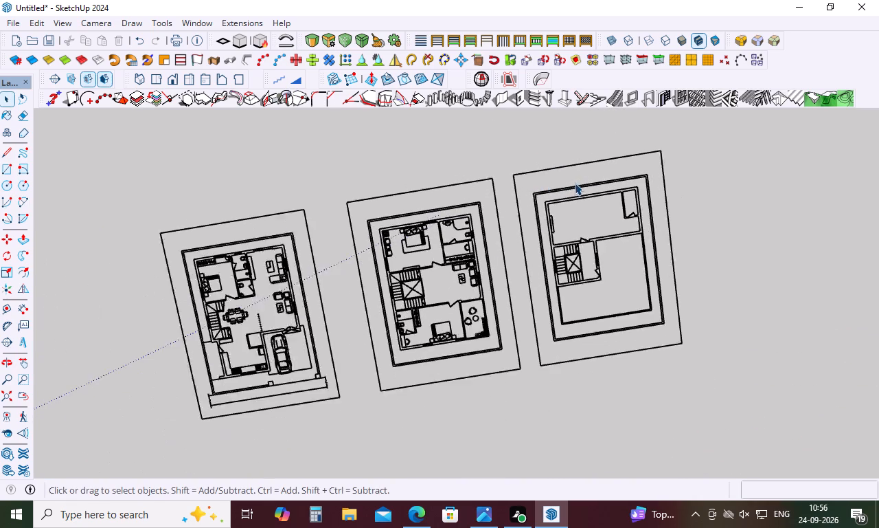
scroll(575, 183, down, 9)
middle_drag(558, 234, 543, 179)
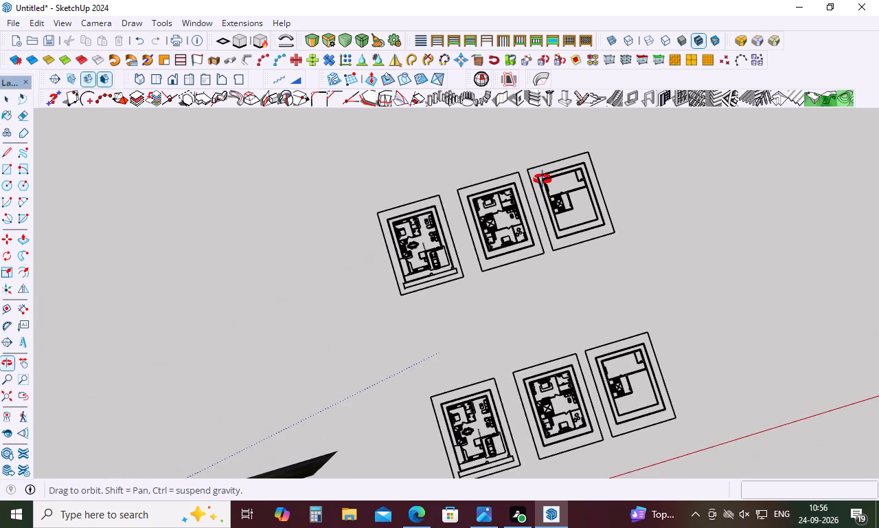
middle_drag(543, 179, 541, 166)
scroll(408, 195, up, 15)
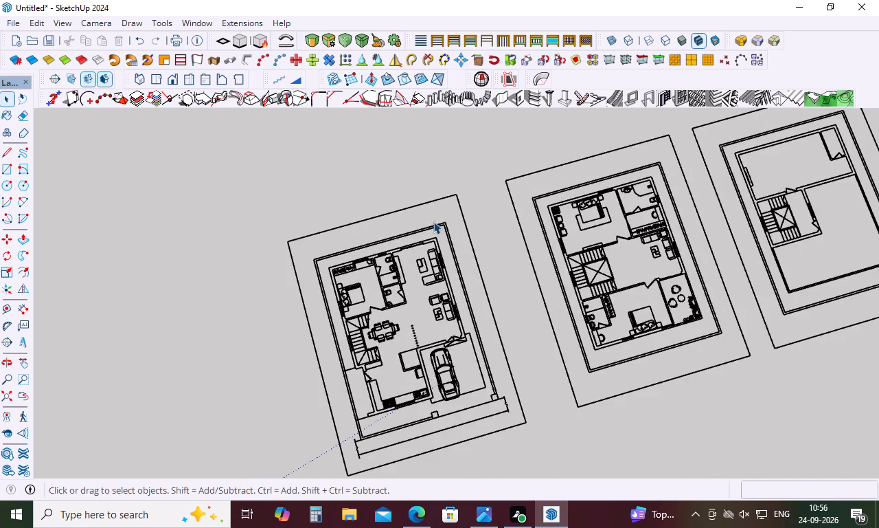
middle_drag(432, 225, 383, 111)
scroll(389, 209, up, 5)
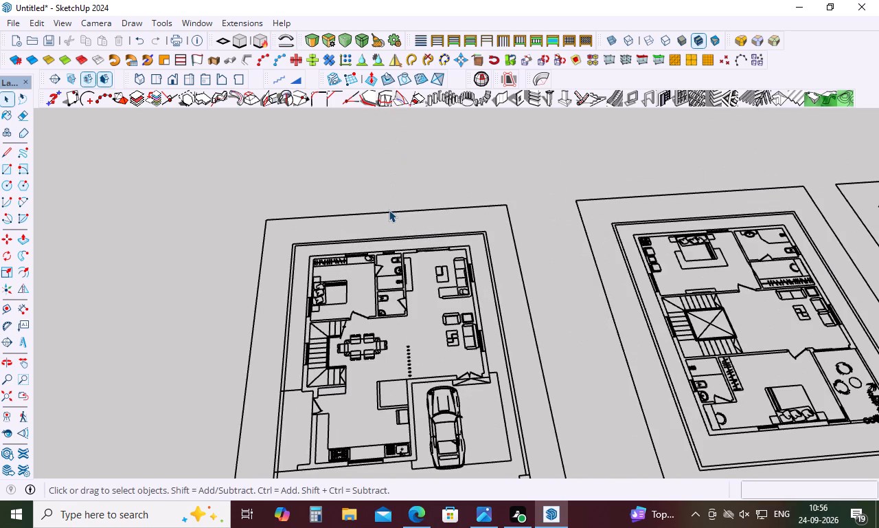
scroll(389, 210, up, 5)
scroll(389, 210, down, 15)
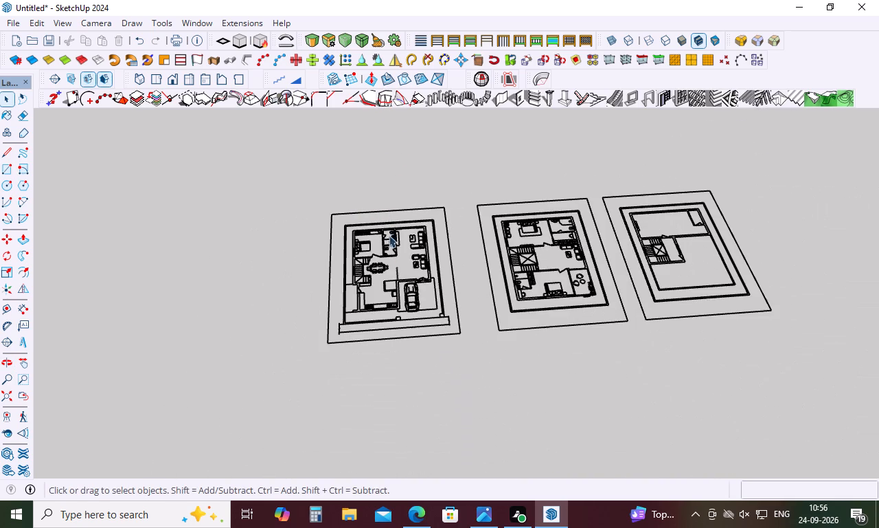
middle_drag(388, 272, 377, 249)
scroll(377, 237, down, 16)
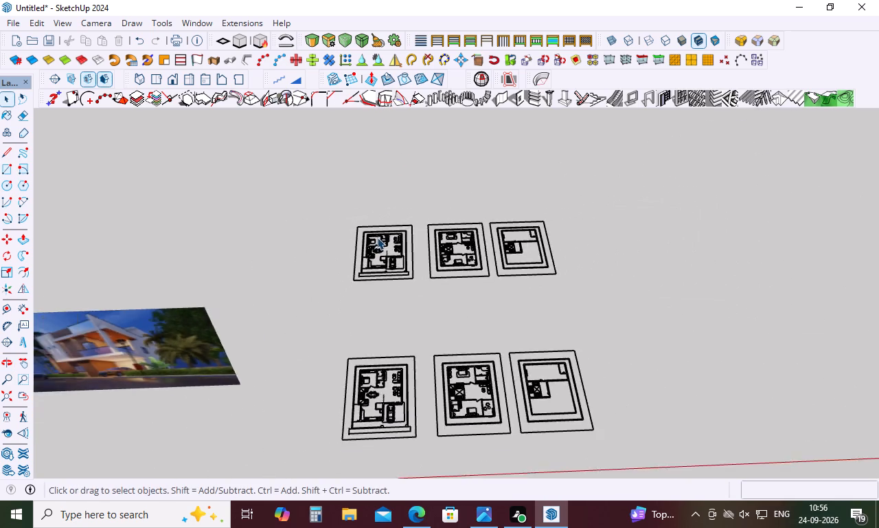
scroll(377, 237, down, 5)
middle_drag(356, 392, 364, 322)
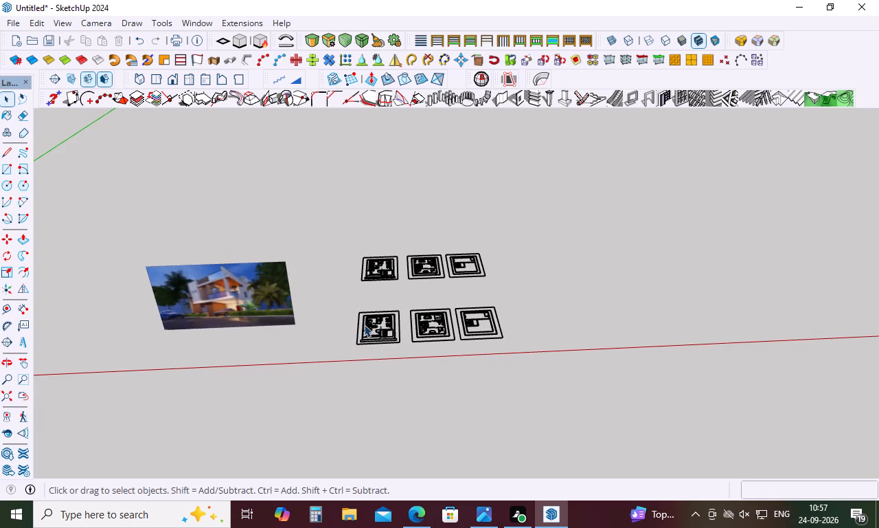
Inside the original floor-plan set, delete the four outermost boundary lines around the ground-floor plan with the car.
scroll(360, 335, up, 16)
scroll(362, 349, up, 11)
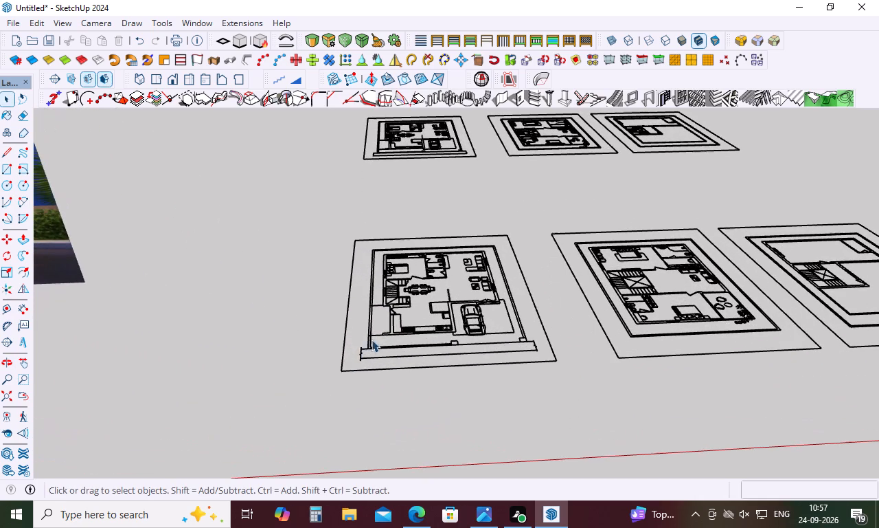
double_click(439, 340)
double_click(439, 344)
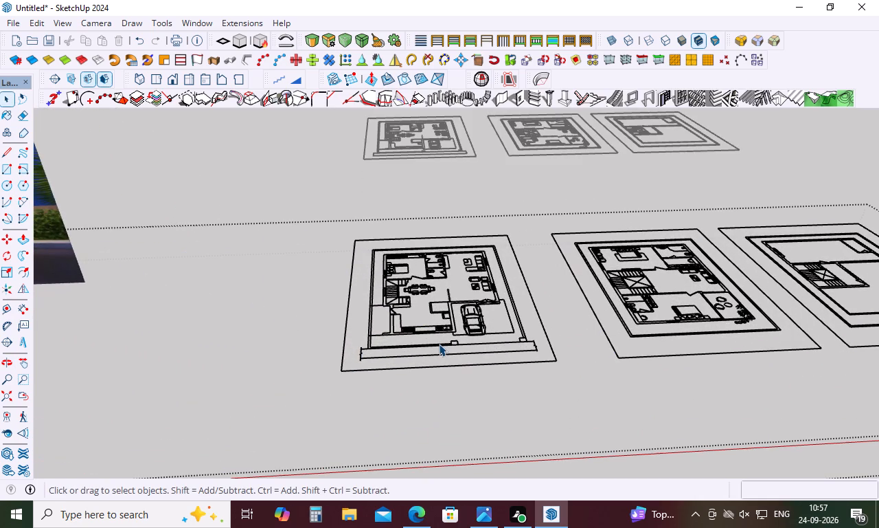
click(464, 364)
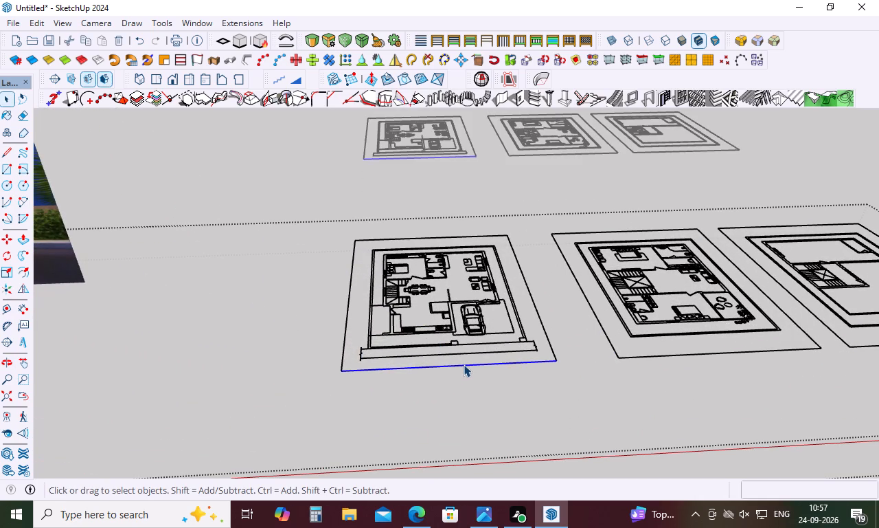
key(Delete)
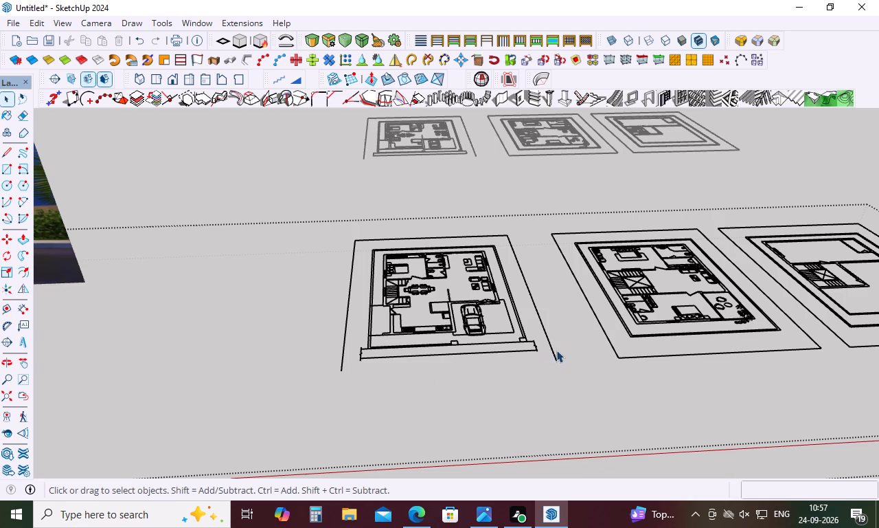
drag(556, 338, 549, 364)
key(Delete)
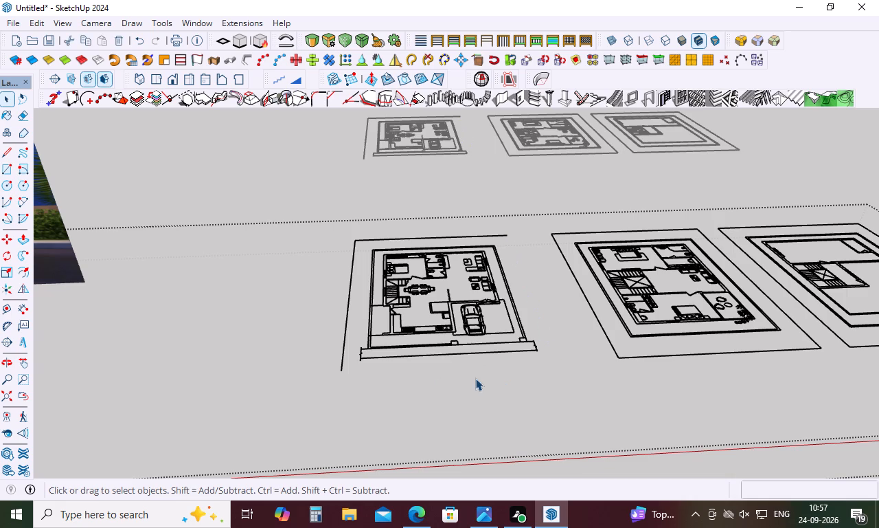
drag(347, 351, 326, 382)
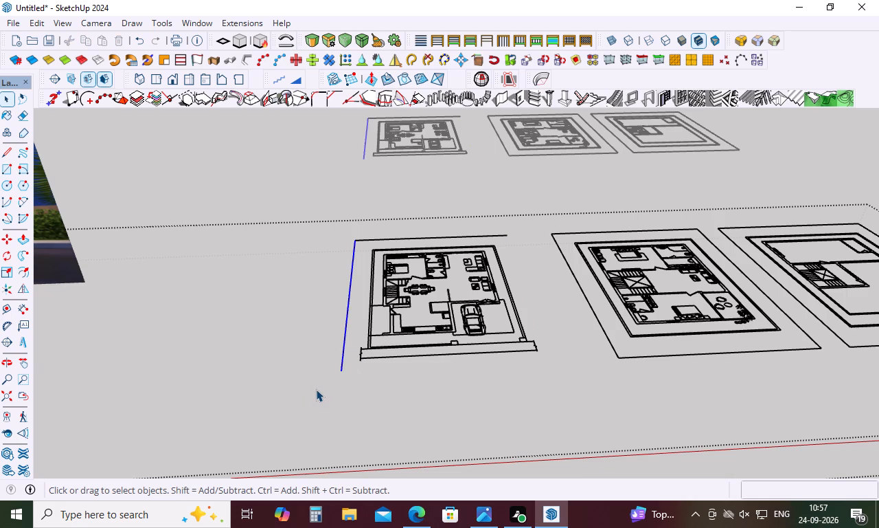
key(Delete)
scroll(475, 211, up, 2)
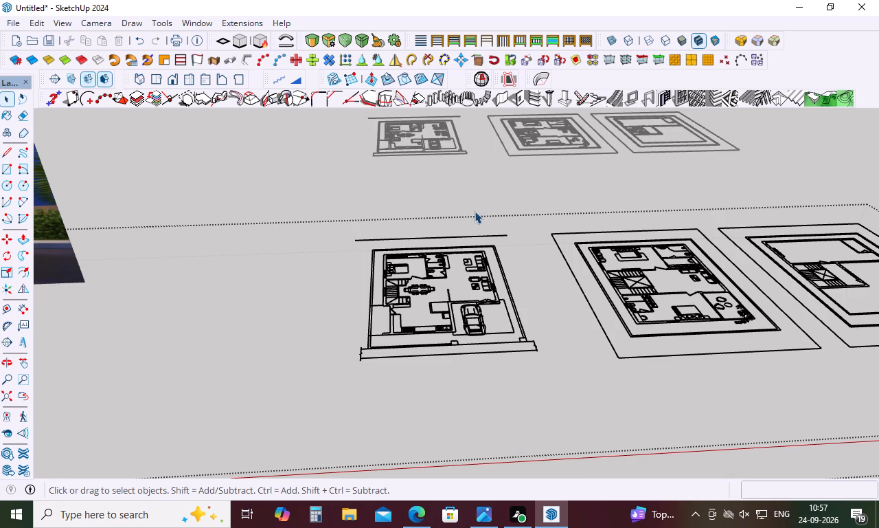
scroll(475, 211, up, 10)
drag(468, 216, 463, 231)
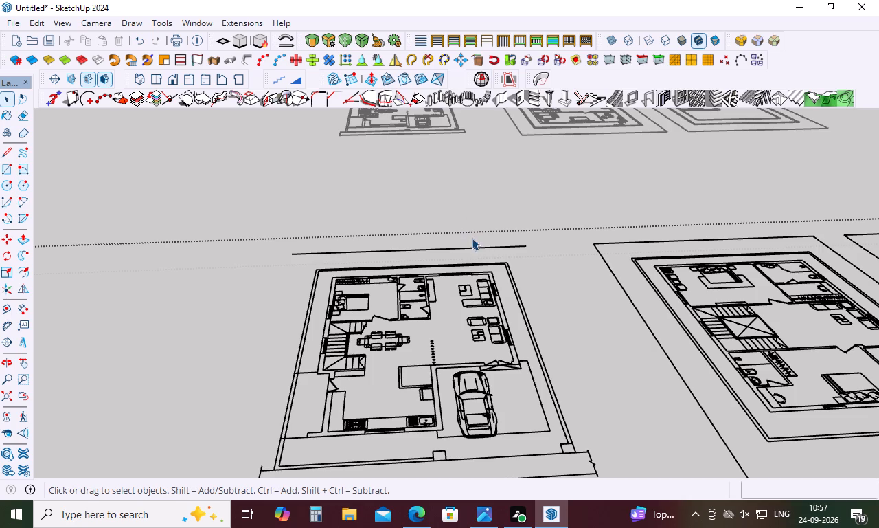
drag(472, 238, 456, 257)
key(Delete)
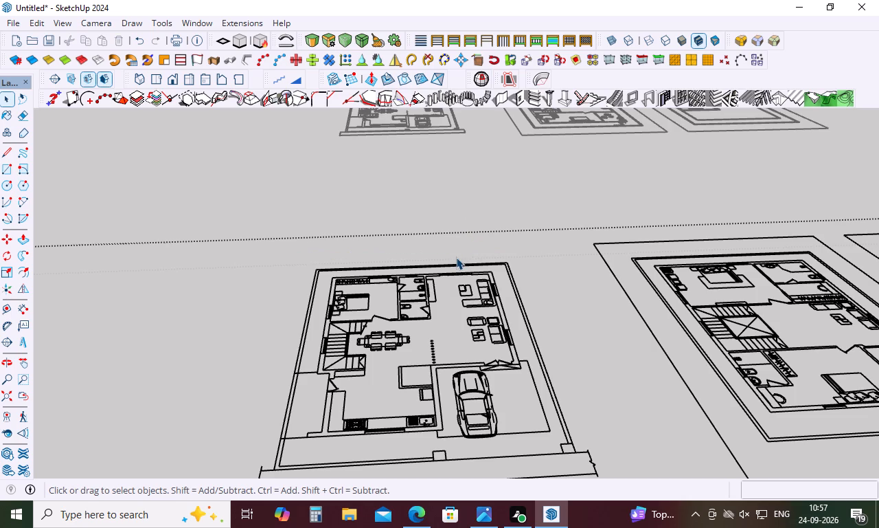
Examine the house in the upright reference image and compare its façade and carport with the ground-floor plan.
scroll(449, 245, down, 19)
scroll(449, 245, down, 4)
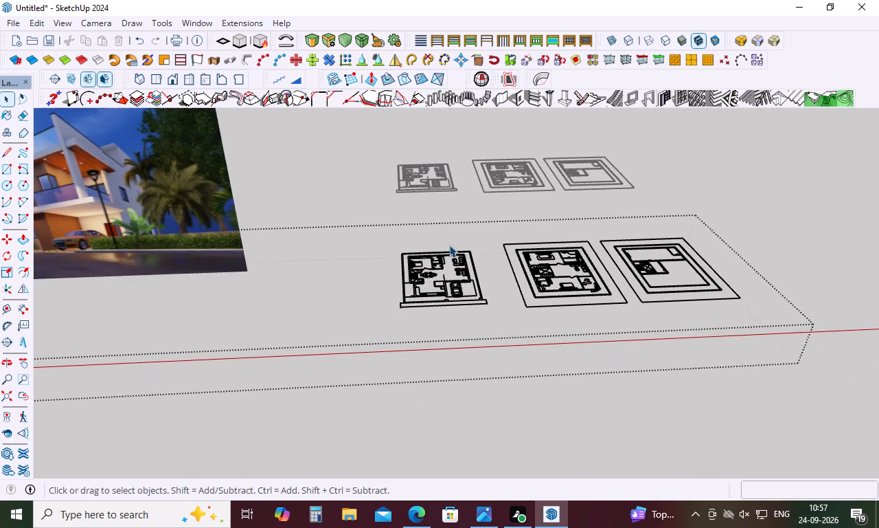
scroll(449, 245, down, 4)
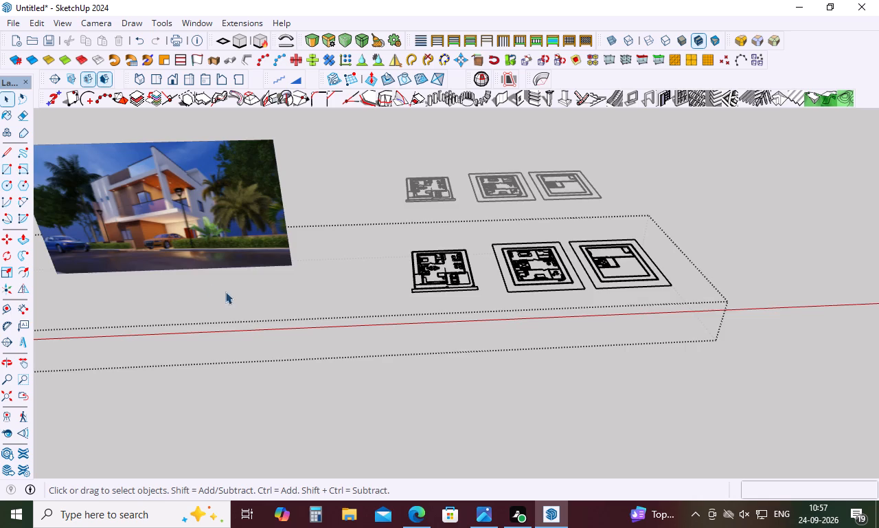
scroll(272, 291, down, 5)
scroll(119, 241, up, 13)
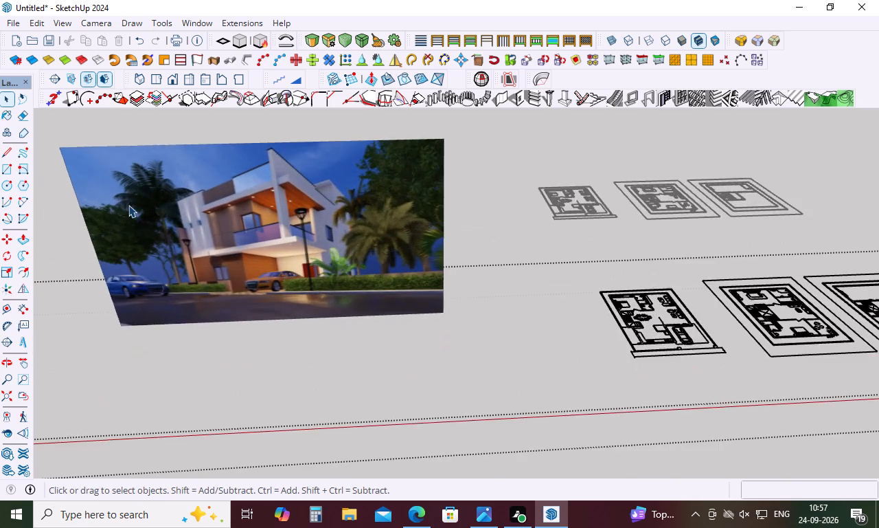
scroll(129, 205, up, 13)
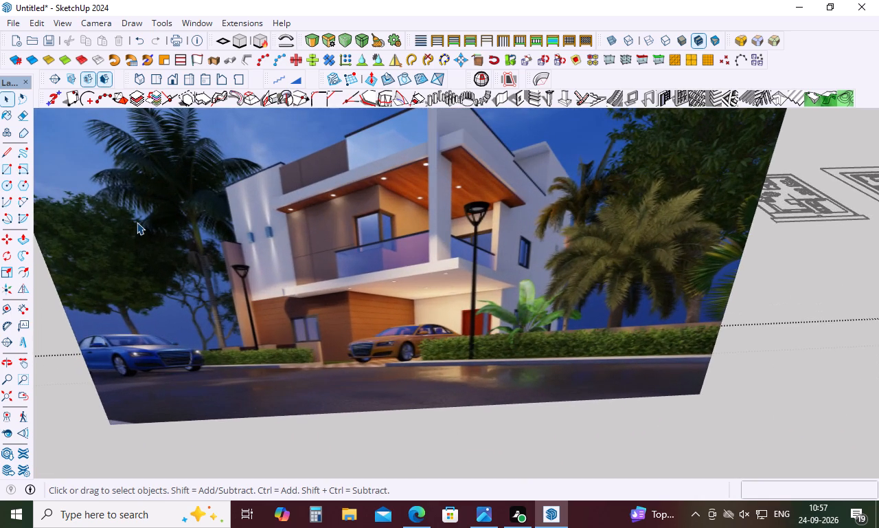
scroll(136, 224, down, 4)
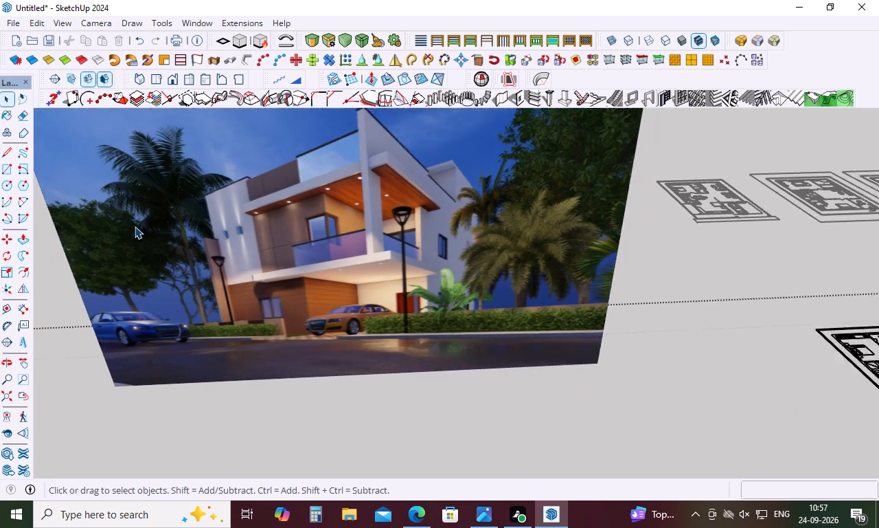
scroll(135, 226, down, 11)
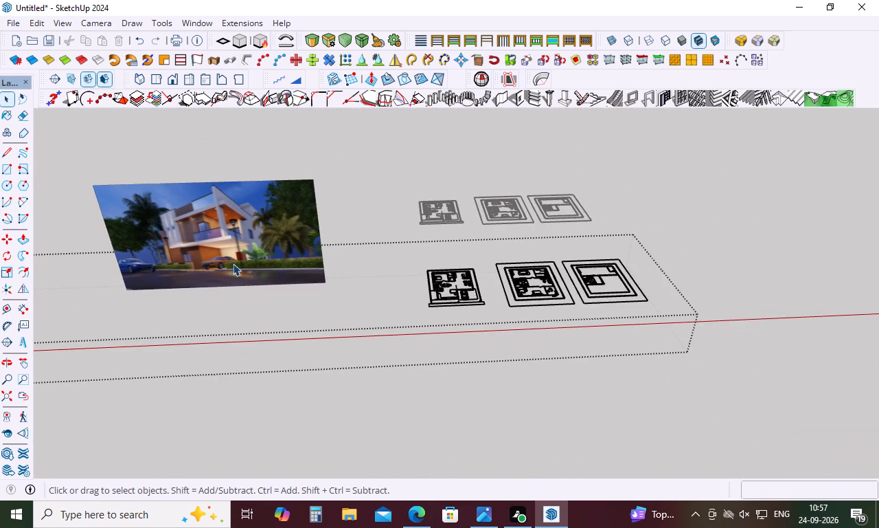
scroll(461, 261, up, 18)
scroll(496, 296, up, 6)
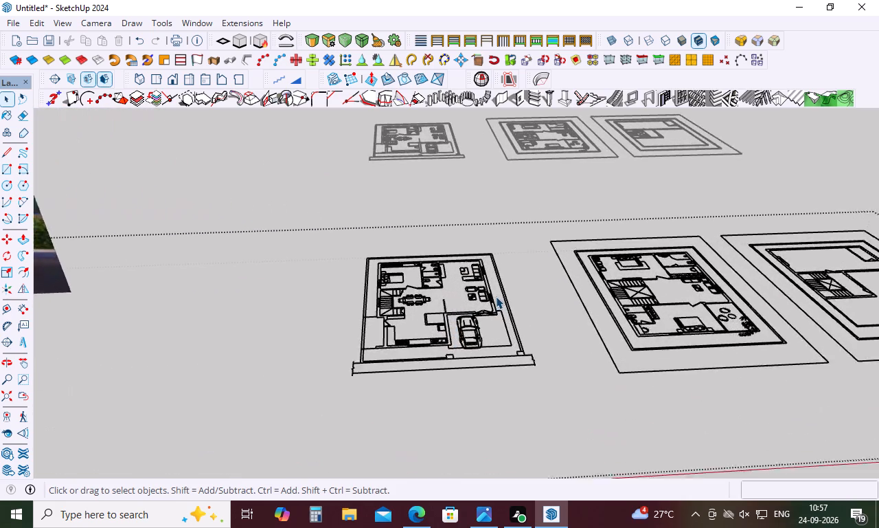
scroll(496, 296, up, 11)
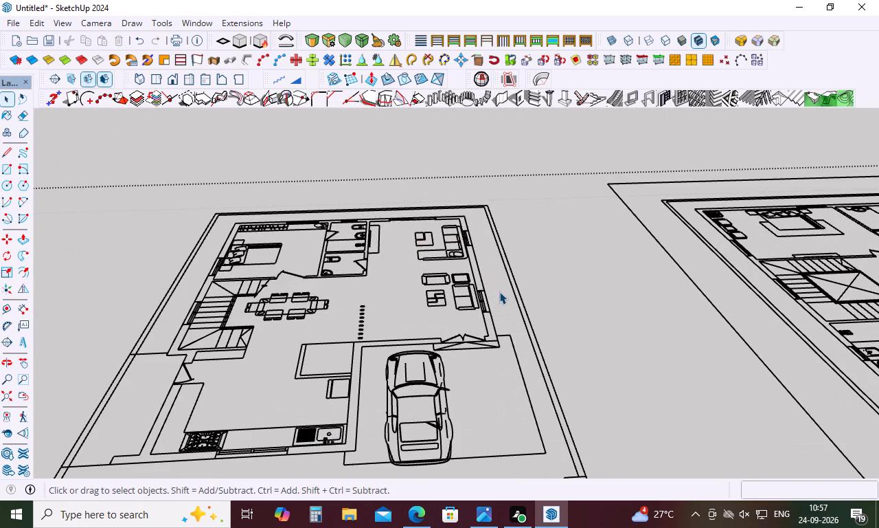
scroll(277, 333, down, 4)
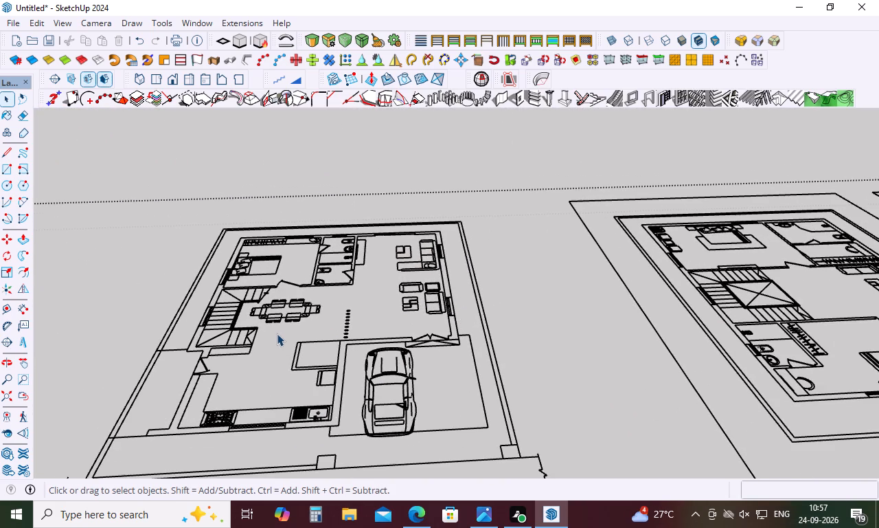
Draw a line about 9" long across the wall end beside the side door below the staircase in the ground-floor plan.
middle_drag(277, 333, 259, 454)
middle_click(259, 454)
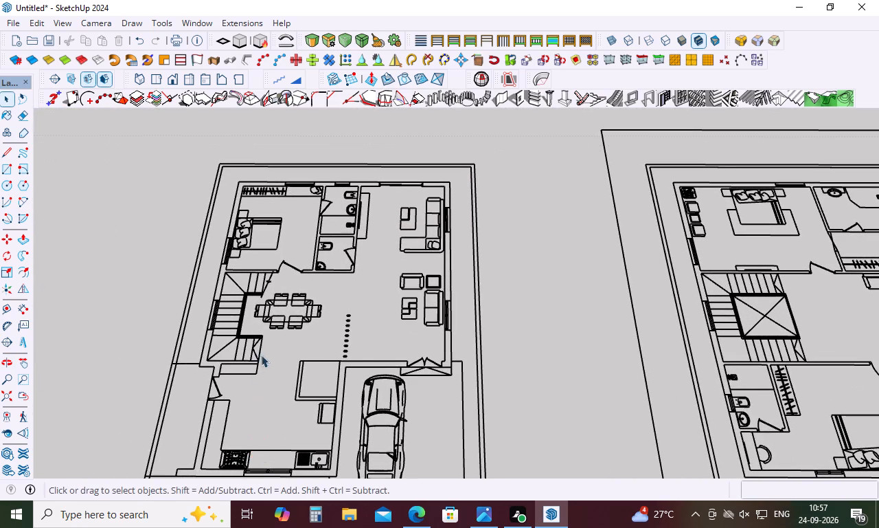
scroll(379, 274, down, 8)
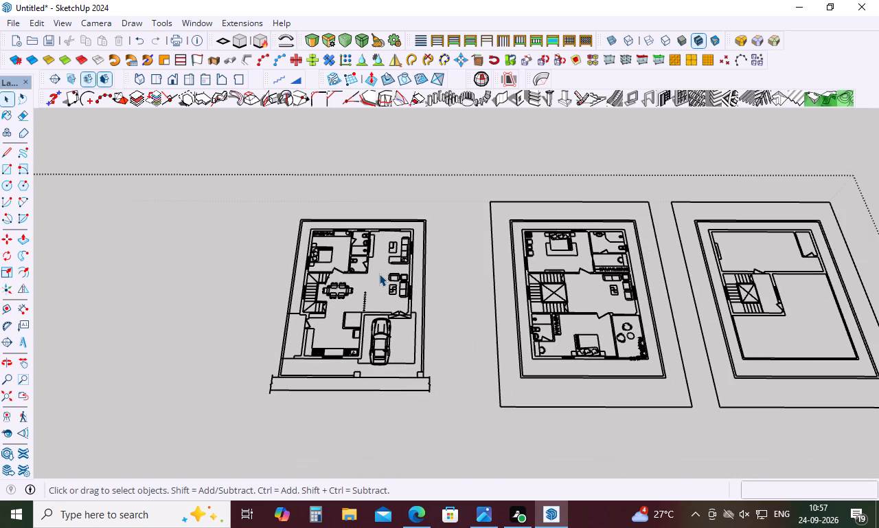
key(l)
key(Return)
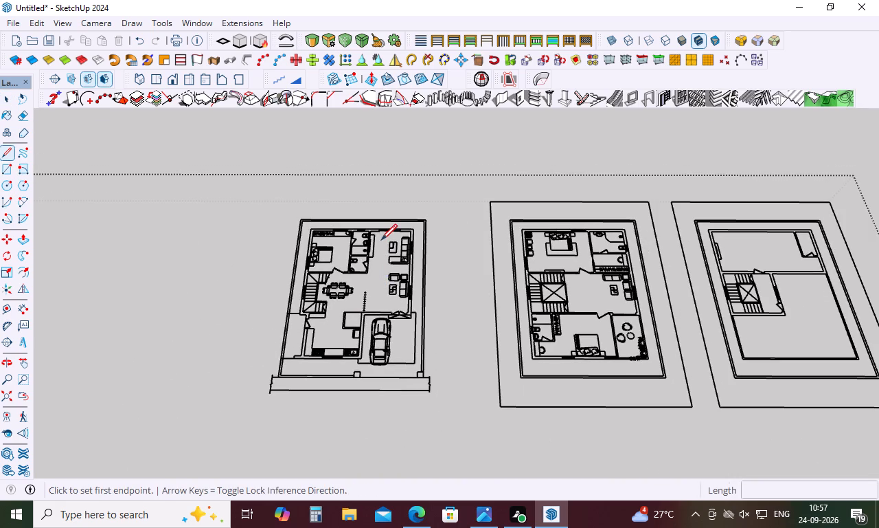
scroll(321, 218, up, 5)
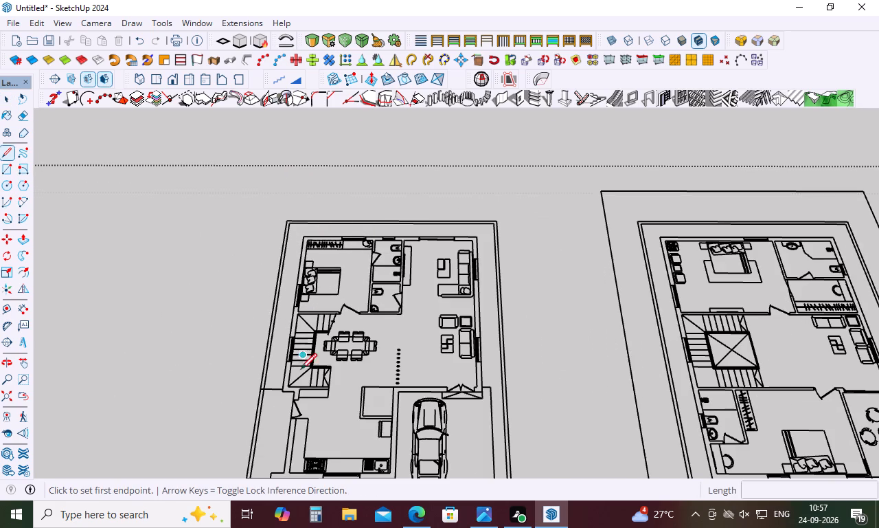
scroll(295, 401, up, 17)
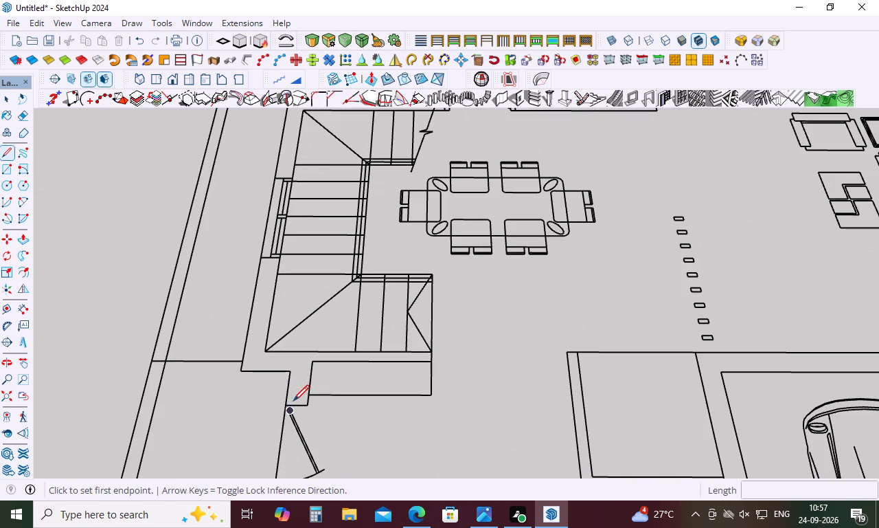
click(334, 428)
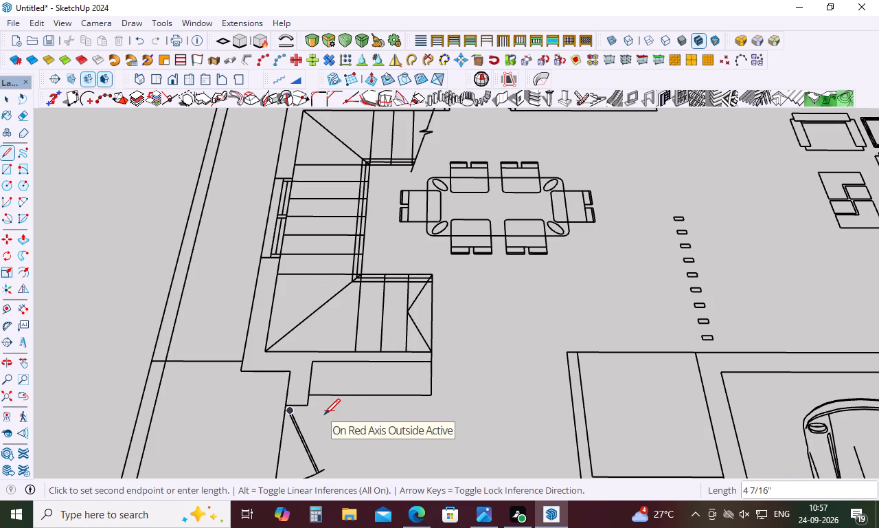
key(space)
key(l)
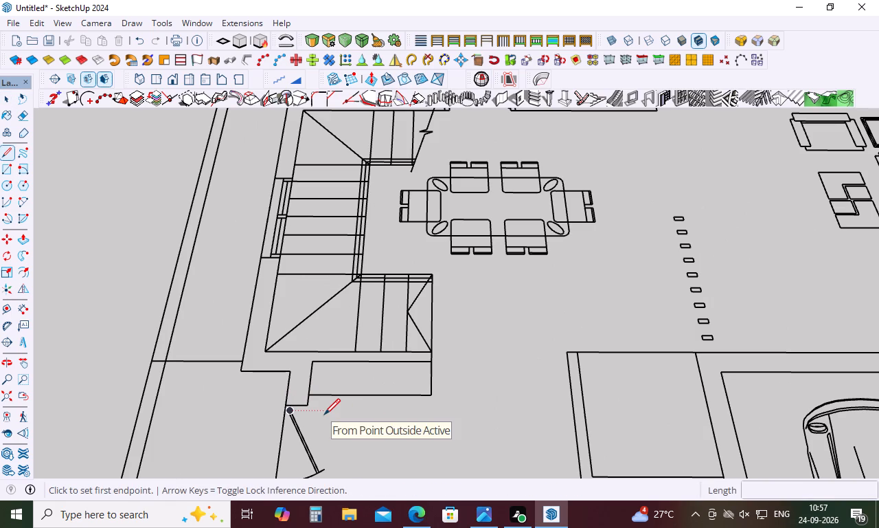
scroll(292, 384, up, 5)
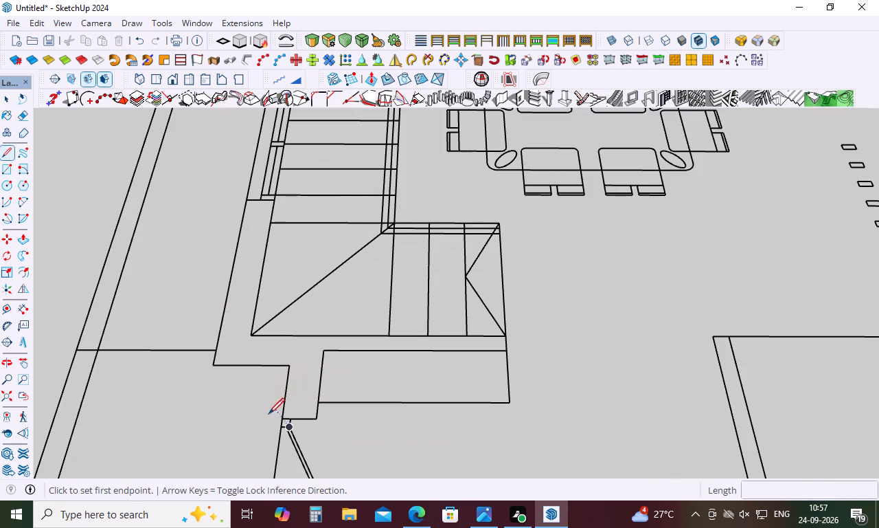
click(282, 417)
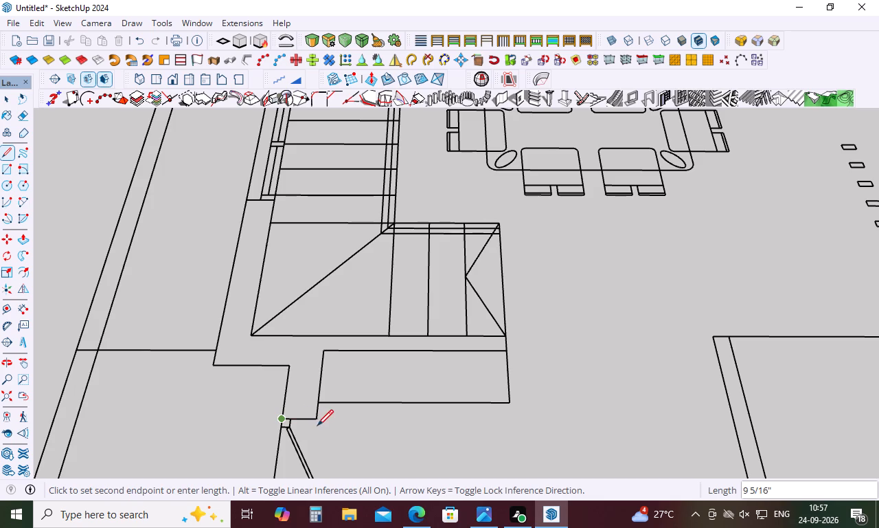
click(315, 421)
Draw a 9" line closing the outer-corner wall end at the double entrance door beside the living area.
scroll(288, 400, down, 20)
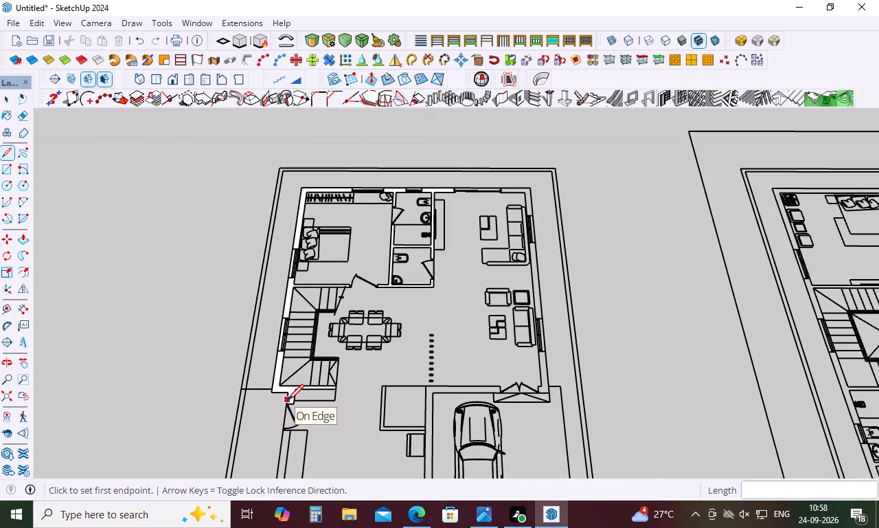
scroll(504, 235, up, 11)
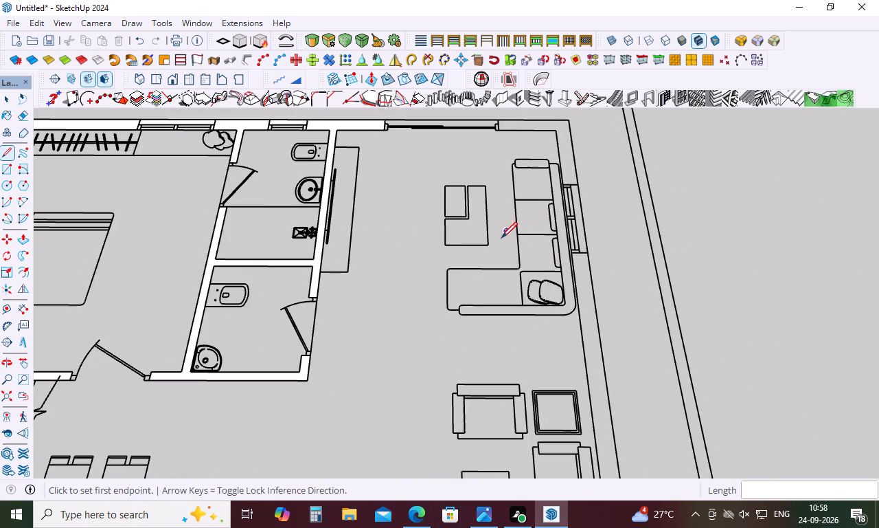
scroll(449, 269, up, 3)
scroll(449, 269, down, 5)
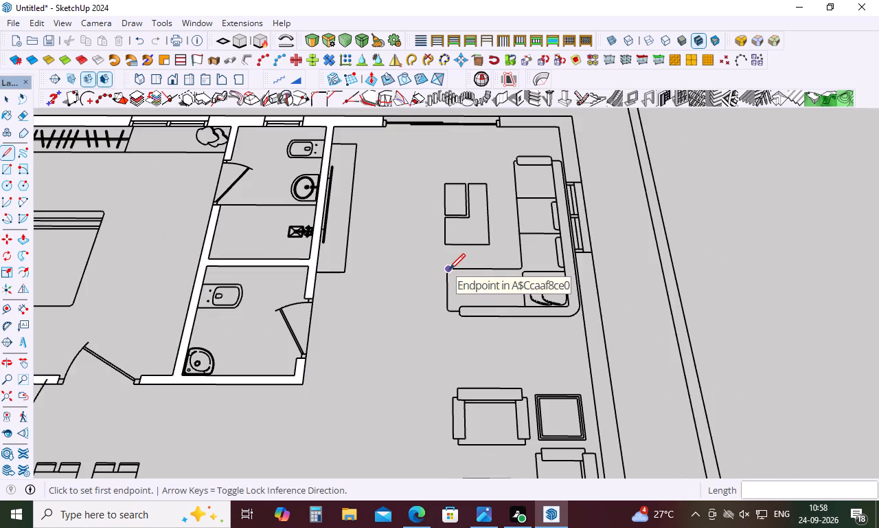
scroll(449, 269, down, 18)
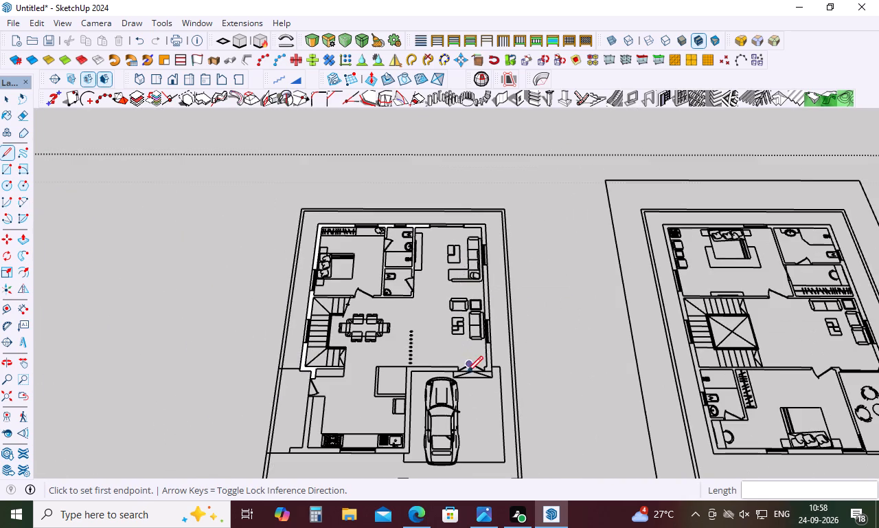
scroll(458, 377, up, 17)
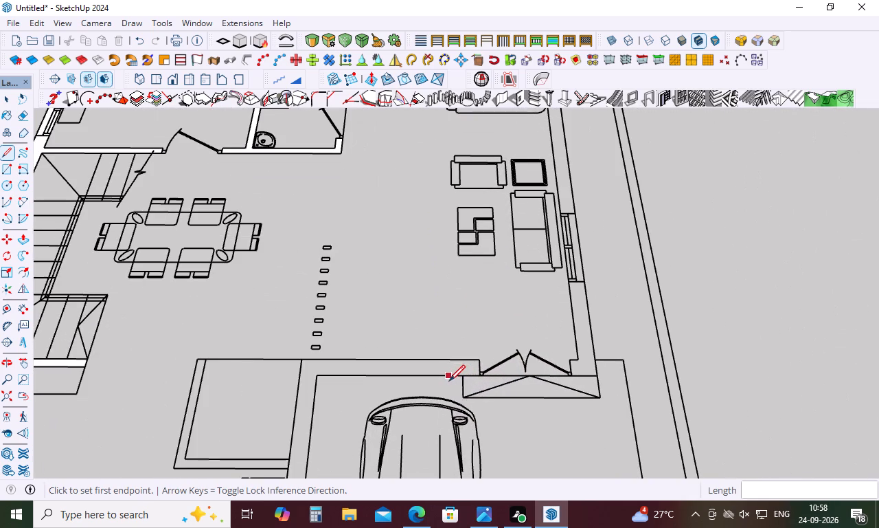
scroll(468, 374, up, 5)
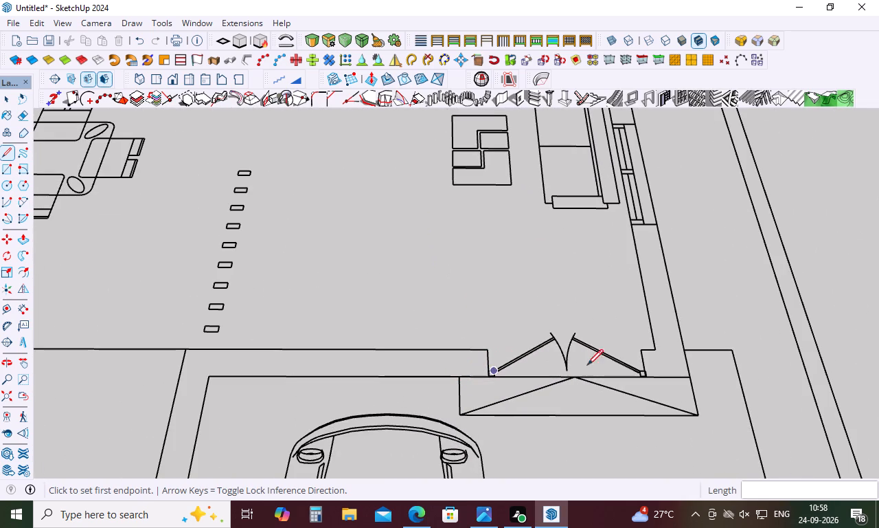
click(640, 355)
click(645, 377)
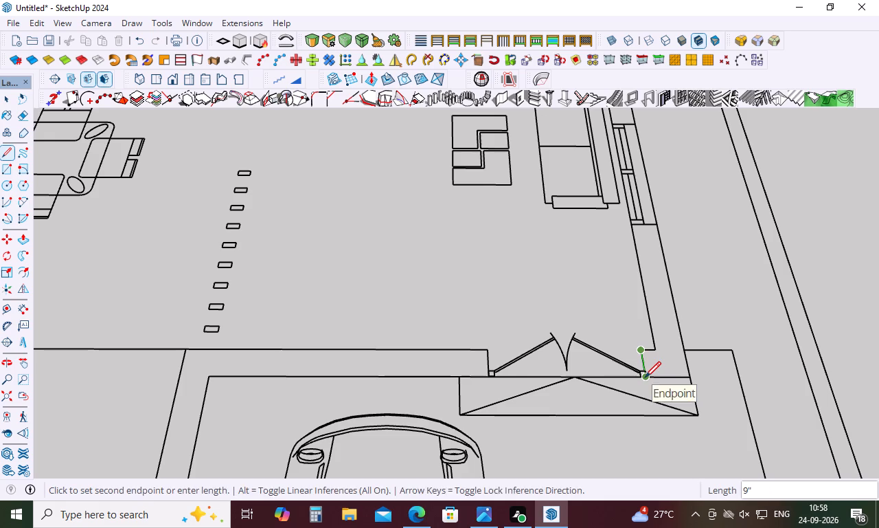
Draw a line across the opposite wall end of the double entrance door, on the carport wall side.
click(483, 353)
click(486, 386)
scroll(424, 280, down, 5)
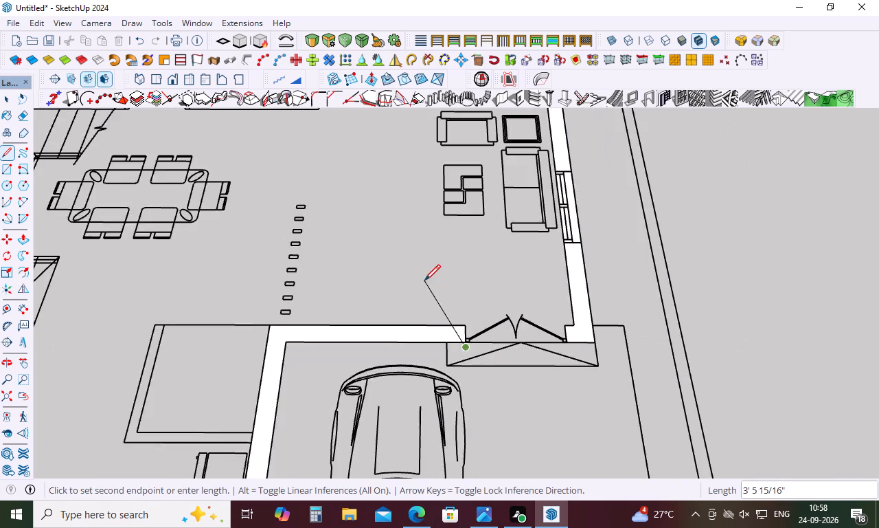
scroll(424, 280, down, 14)
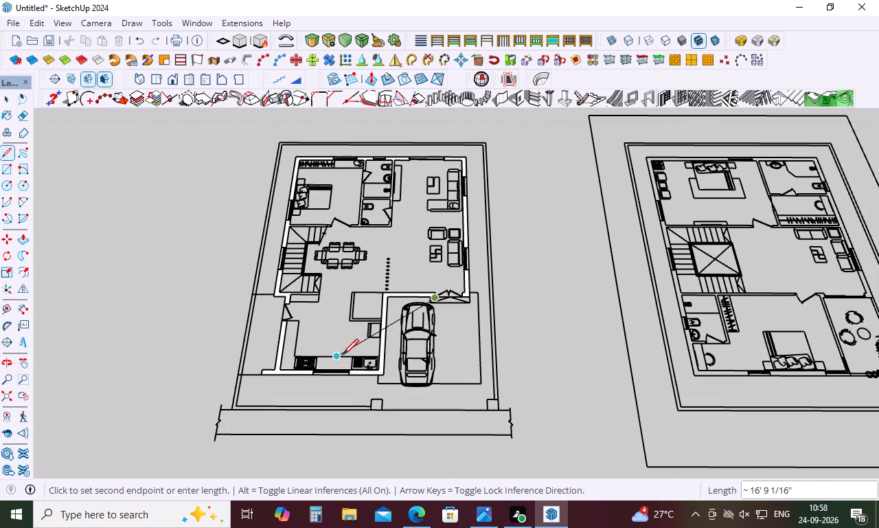
key(space)
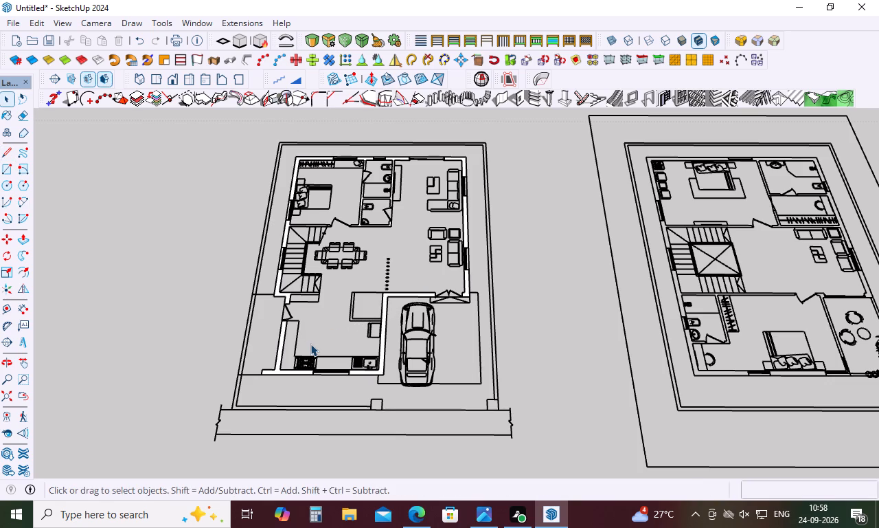
Draw a rectangle about 4' by 9" across the double entrance door opening, bridging the two wall ends.
key(l)
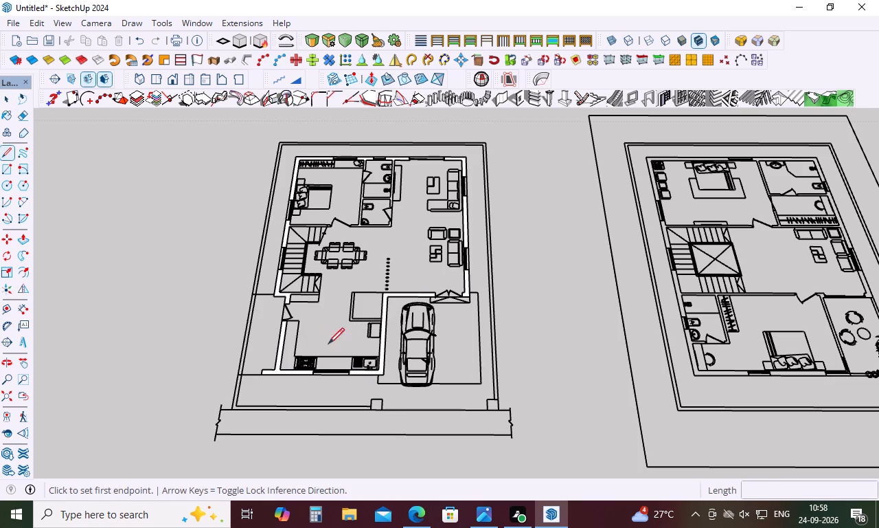
scroll(457, 277, up, 3)
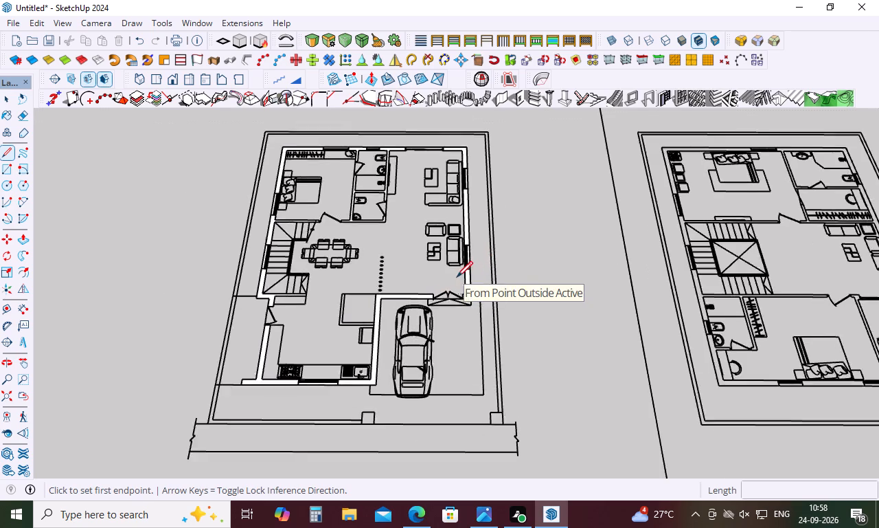
scroll(457, 277, up, 10)
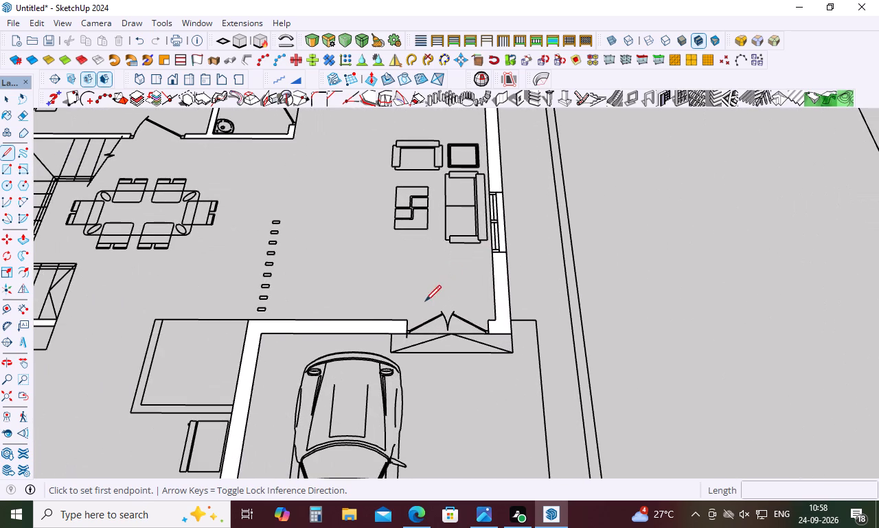
key(r)
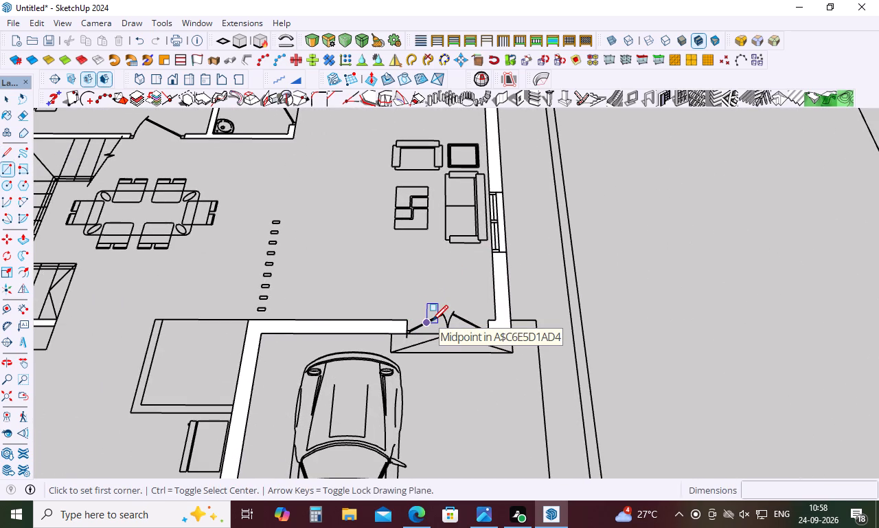
key(Return)
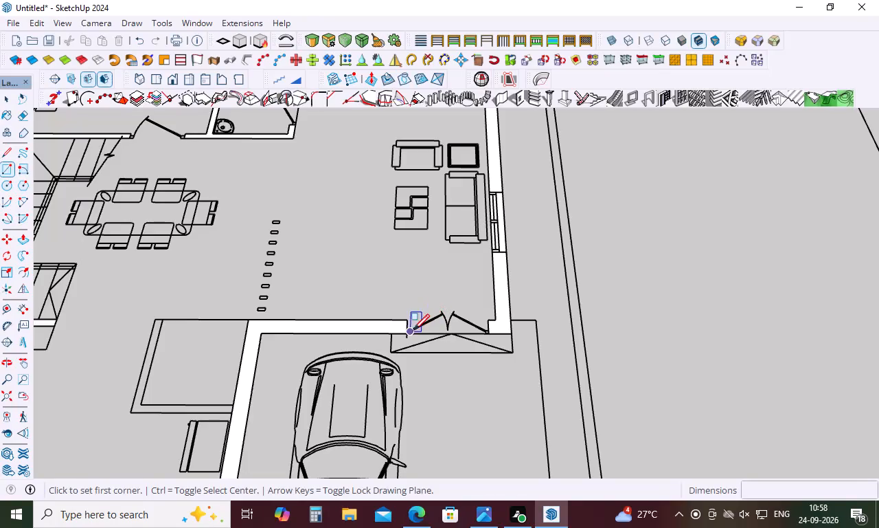
click(408, 320)
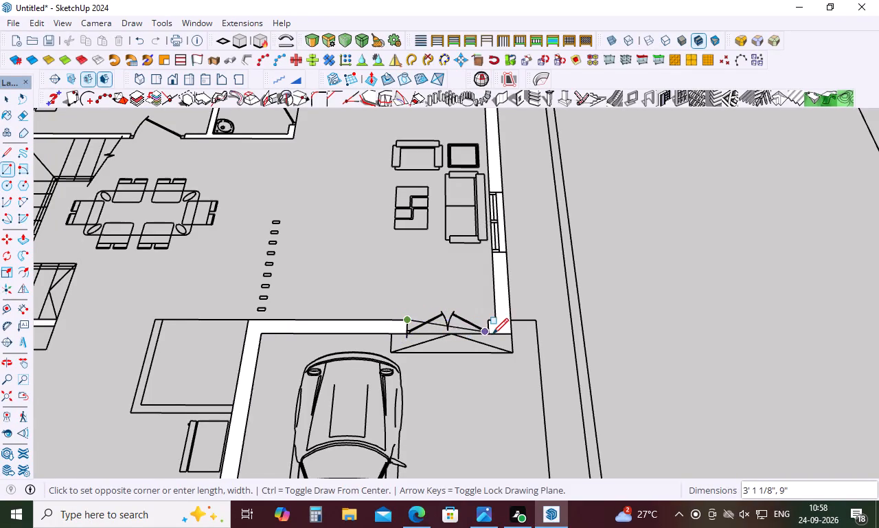
scroll(486, 331, up, 16)
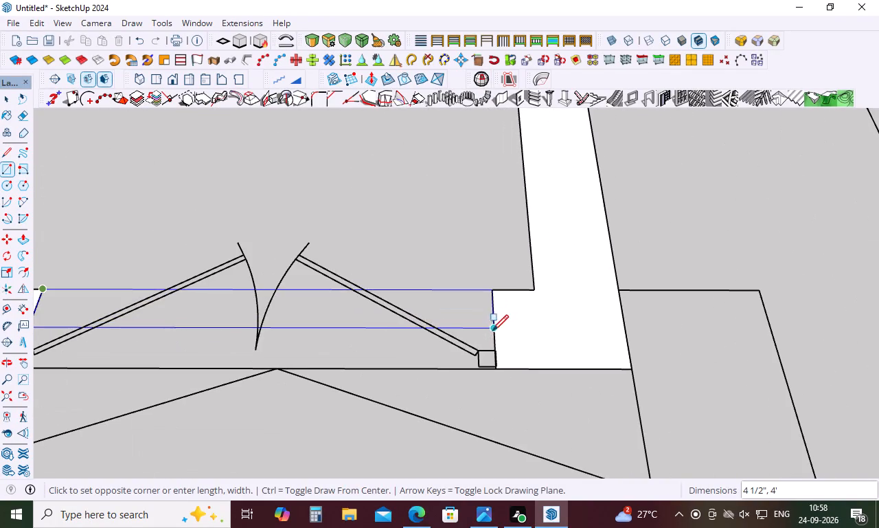
click(495, 368)
Erase the two diagonal lines inside the entrance step outline in front of the double door.
scroll(507, 324, down, 5)
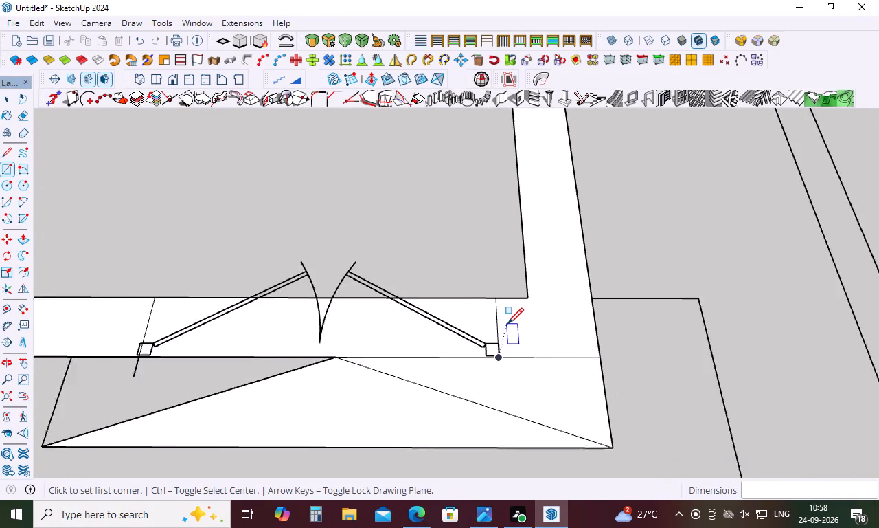
scroll(507, 324, down, 20)
scroll(507, 324, down, 4)
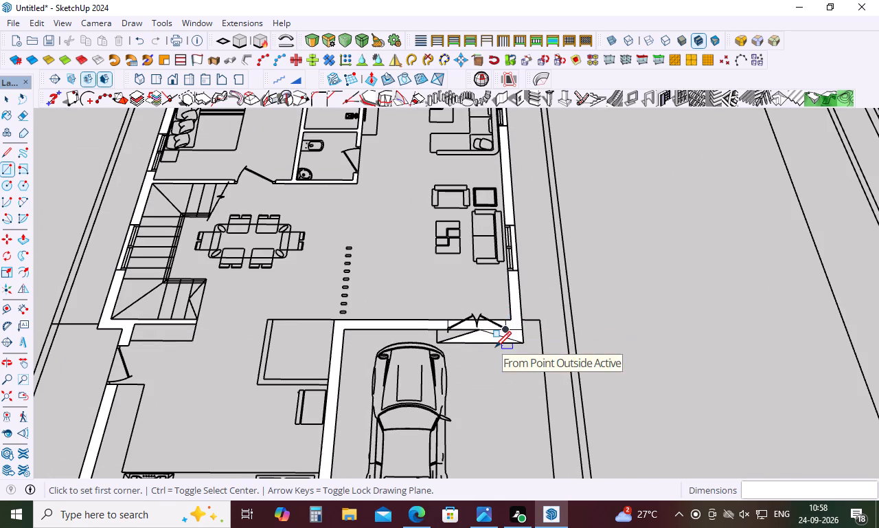
key(space)
text(e)
key(Return)
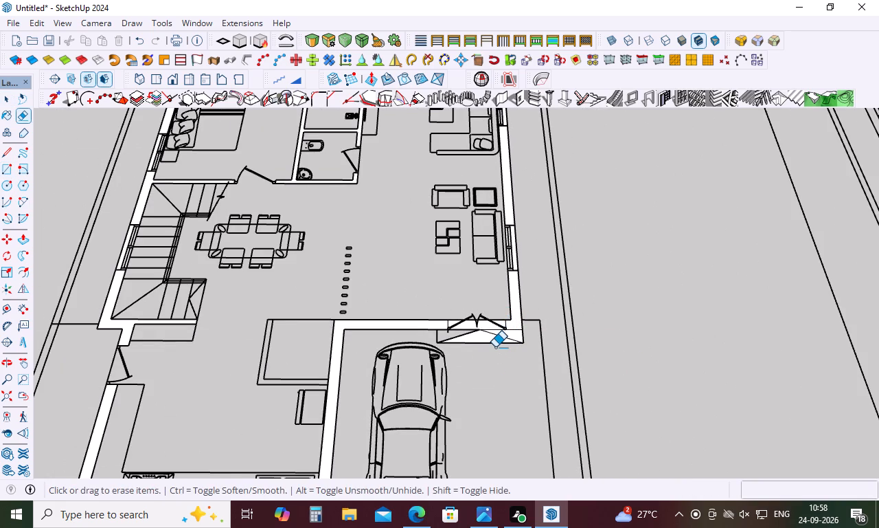
scroll(479, 330, up, 10)
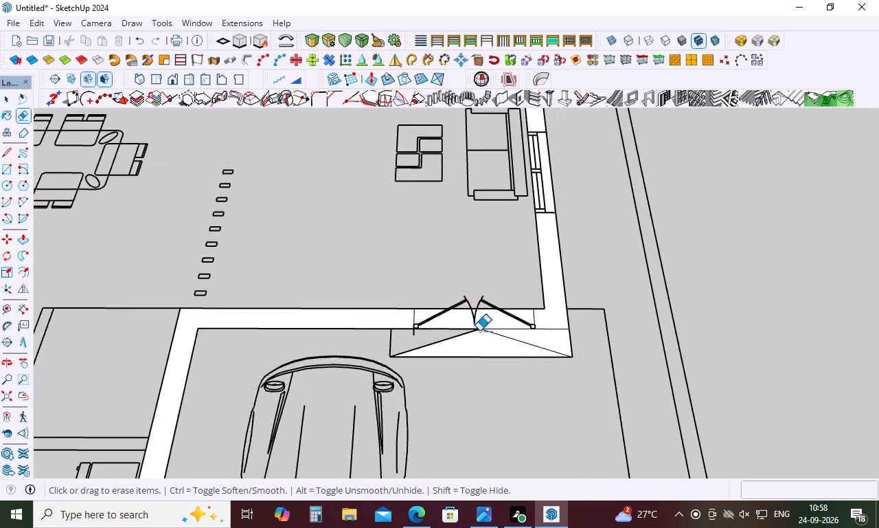
scroll(479, 331, up, 6)
drag(516, 334, 514, 342)
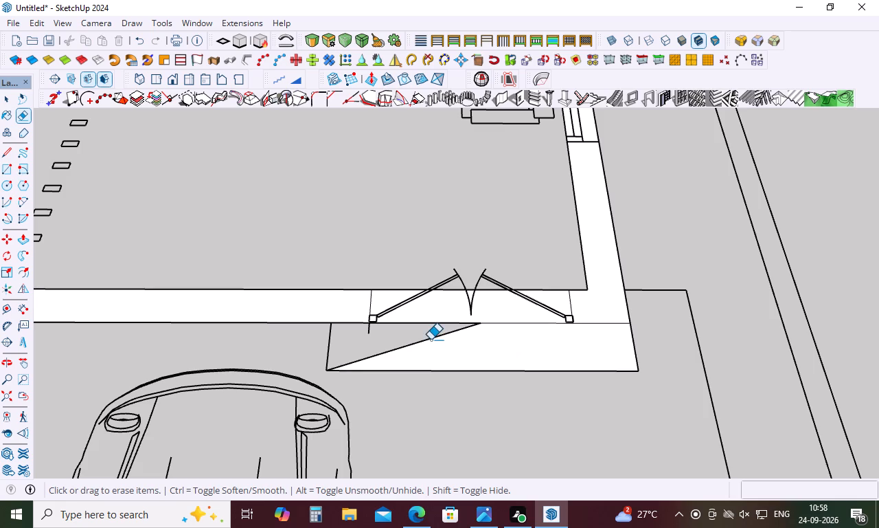
click(431, 340)
Erase the double-door symbol, its leftover stub line and the two jamb lines dividing the wall at the entrance.
click(390, 311)
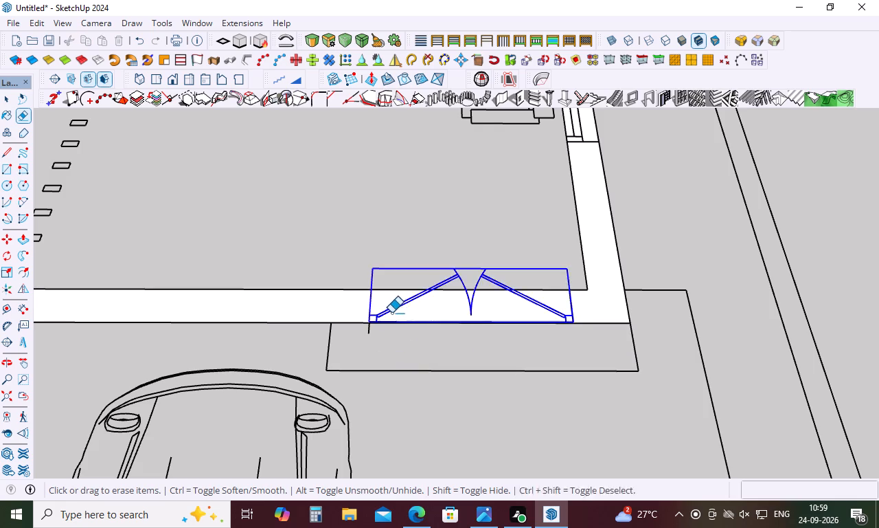
click(370, 300)
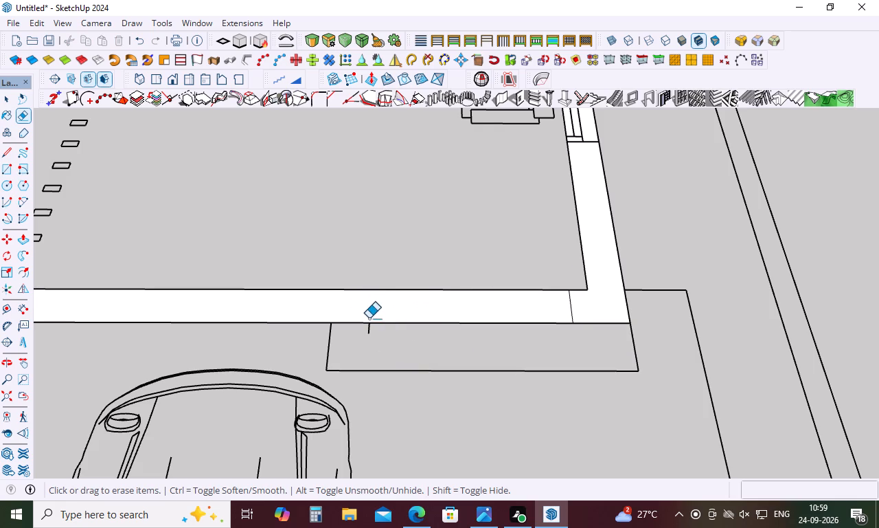
drag(372, 331, 356, 333)
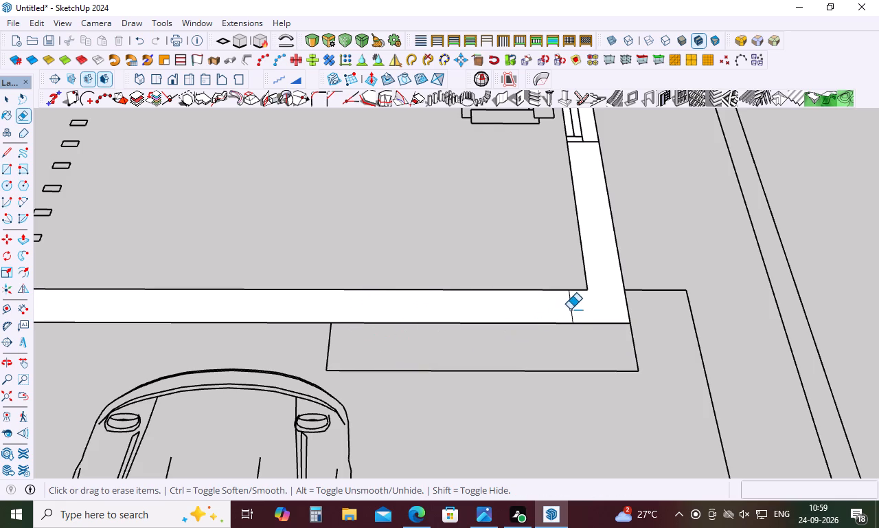
click(571, 309)
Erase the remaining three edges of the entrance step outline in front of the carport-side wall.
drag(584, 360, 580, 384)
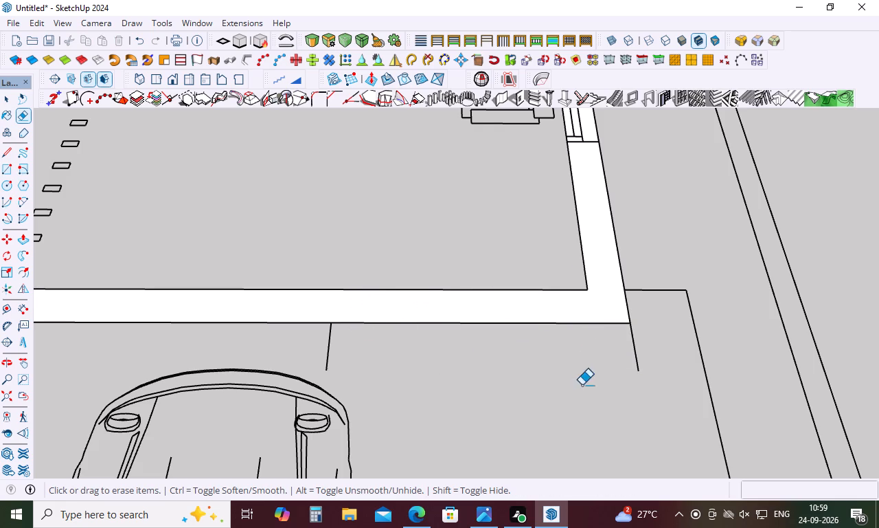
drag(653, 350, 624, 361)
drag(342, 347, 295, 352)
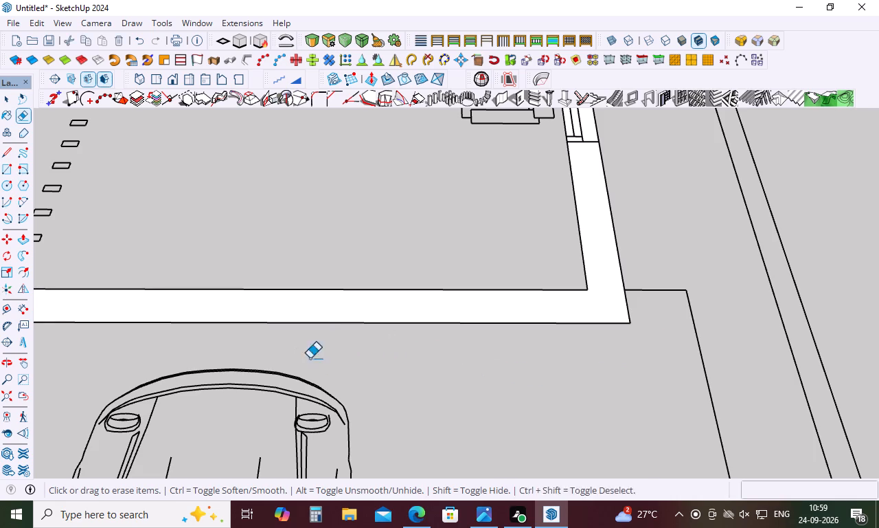
Examine the house facade, entrance and carport side in the reference photo.
scroll(486, 316, down, 20)
scroll(486, 316, down, 6)
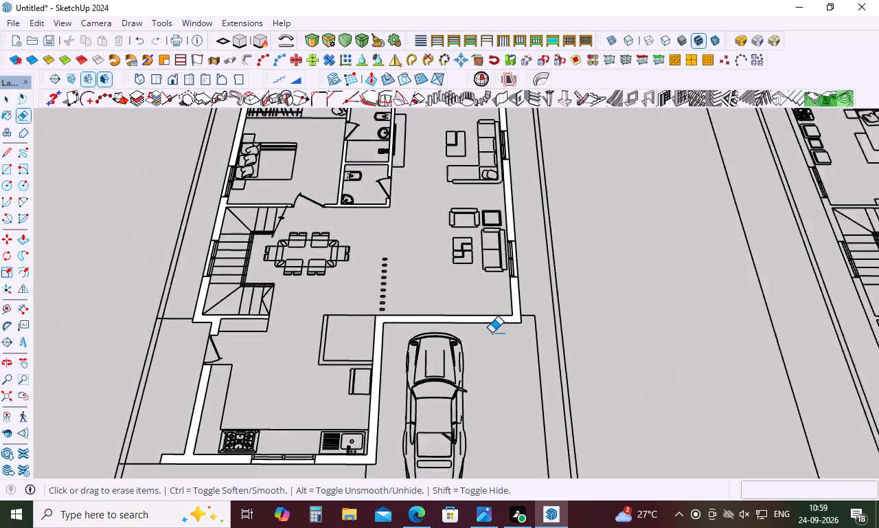
scroll(492, 333, down, 20)
scroll(492, 333, down, 9)
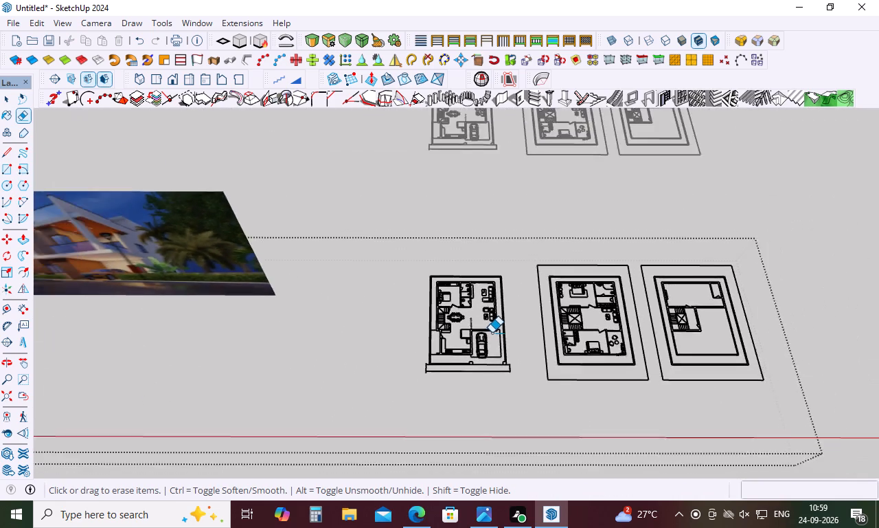
scroll(492, 333, down, 10)
middle_drag(384, 372, 371, 229)
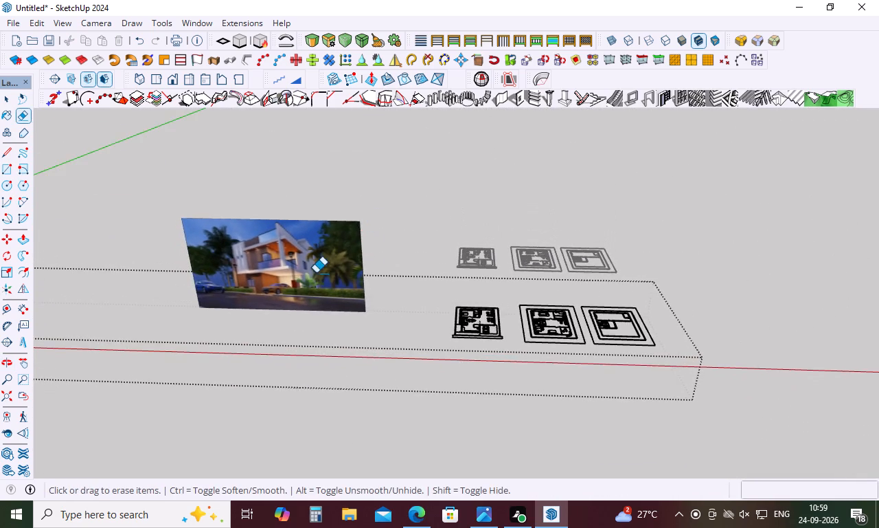
scroll(315, 272, up, 18)
middle_drag(282, 289, 346, 334)
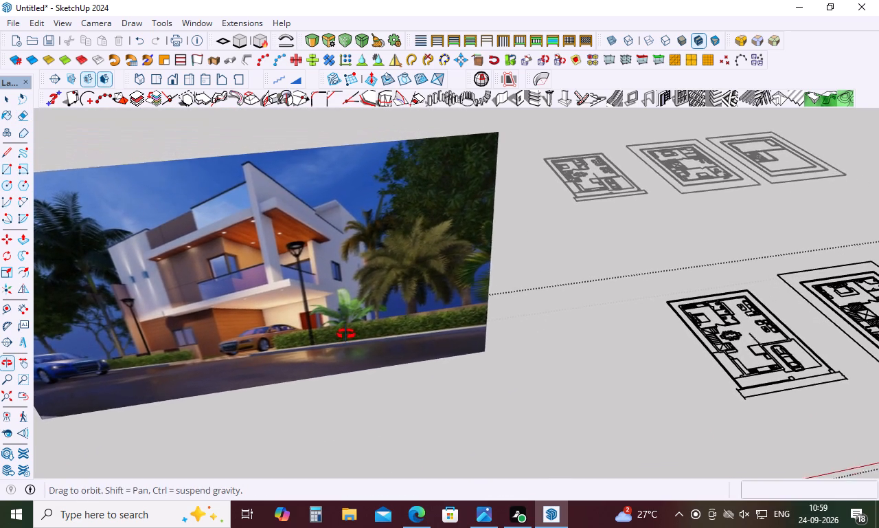
middle_drag(346, 334, 331, 272)
scroll(321, 272, down, 5)
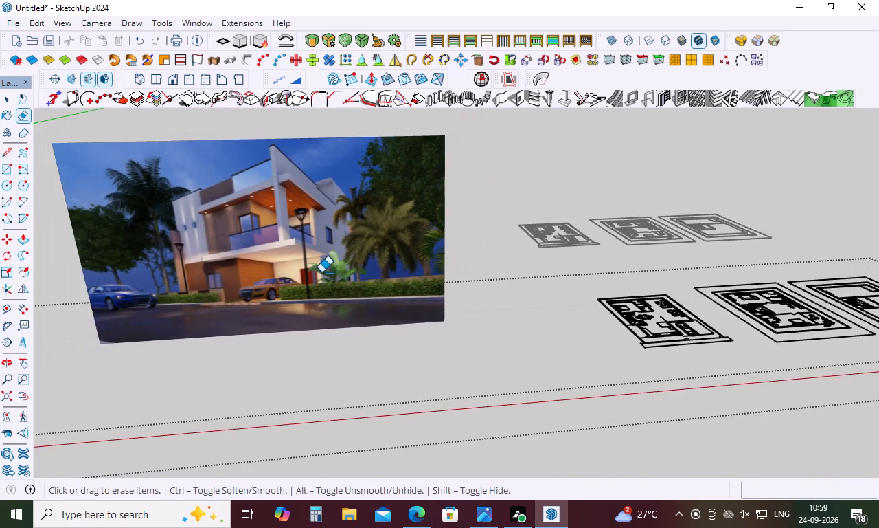
scroll(321, 272, down, 16)
Compare the two copies of the floor plans, examining the ground-floor walls around the carport and kitchen.
middle_drag(519, 320, 515, 461)
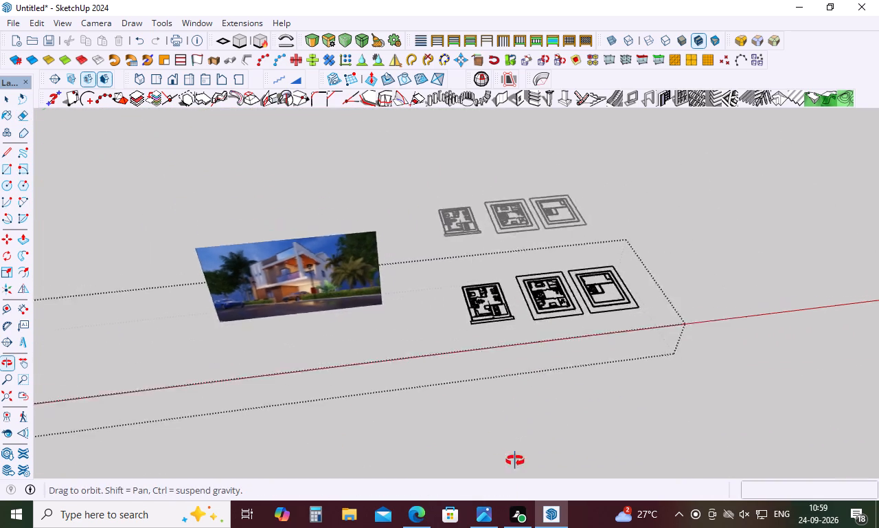
middle_drag(515, 461, 493, 527)
scroll(475, 323, down, 5)
scroll(479, 234, up, 6)
scroll(479, 174, up, 10)
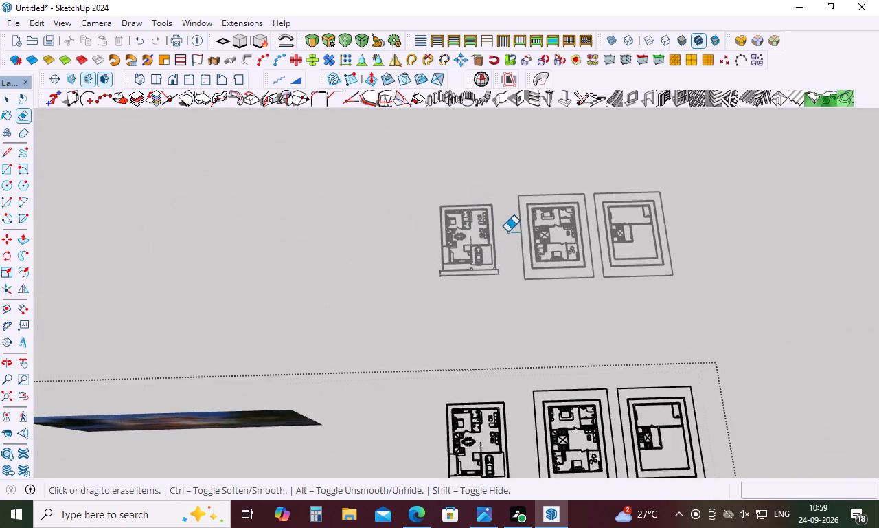
scroll(507, 232, up, 18)
scroll(480, 318, up, 13)
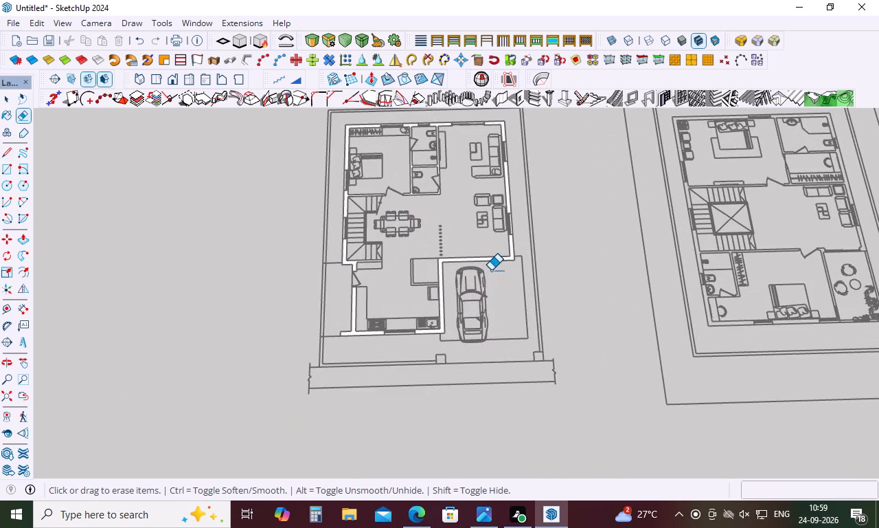
scroll(484, 268, down, 6)
scroll(484, 268, down, 20)
scroll(484, 268, down, 4)
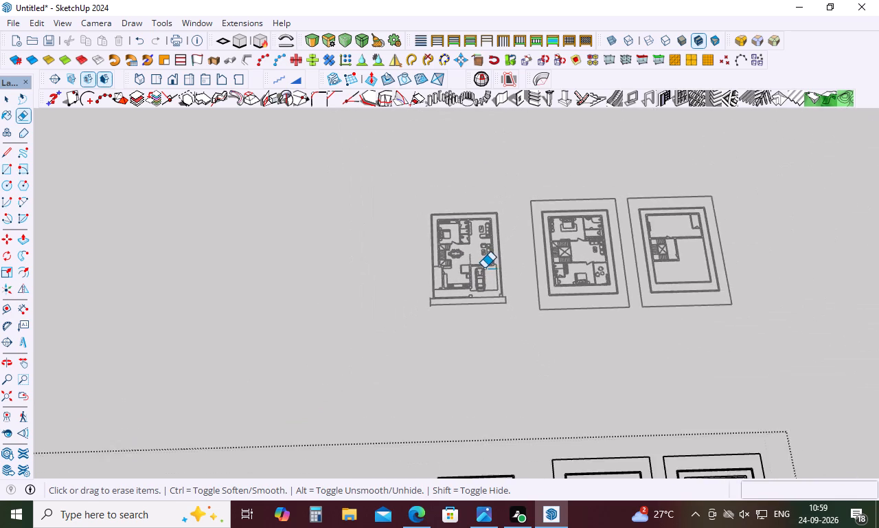
scroll(484, 268, down, 7)
scroll(481, 403, up, 7)
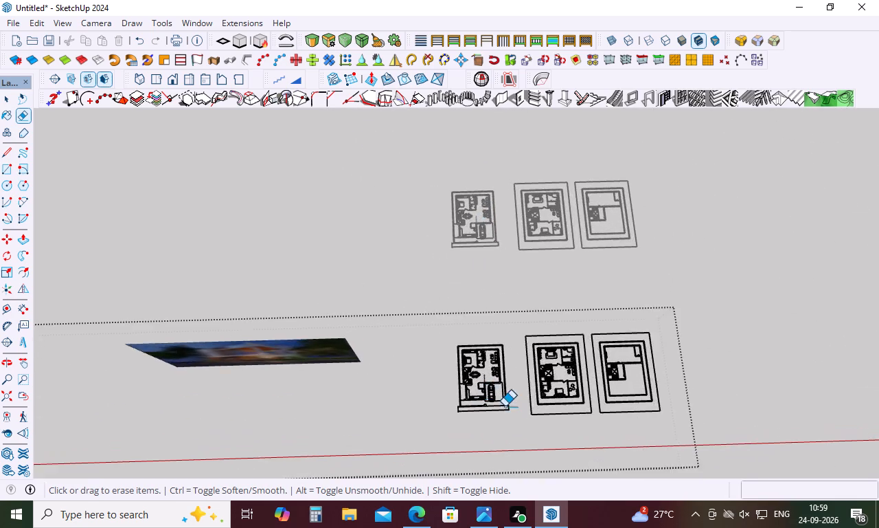
scroll(505, 406, up, 5)
scroll(486, 396, up, 19)
scroll(473, 368, down, 6)
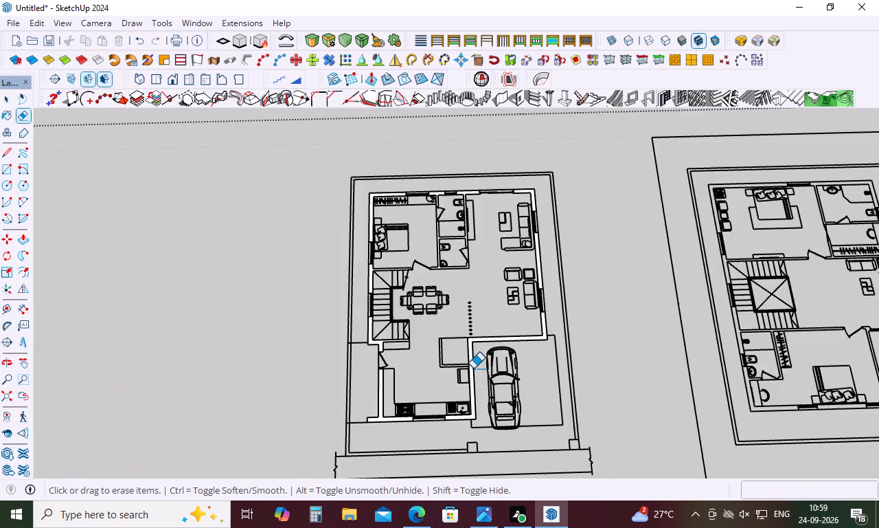
scroll(473, 366, down, 19)
scroll(473, 366, down, 10)
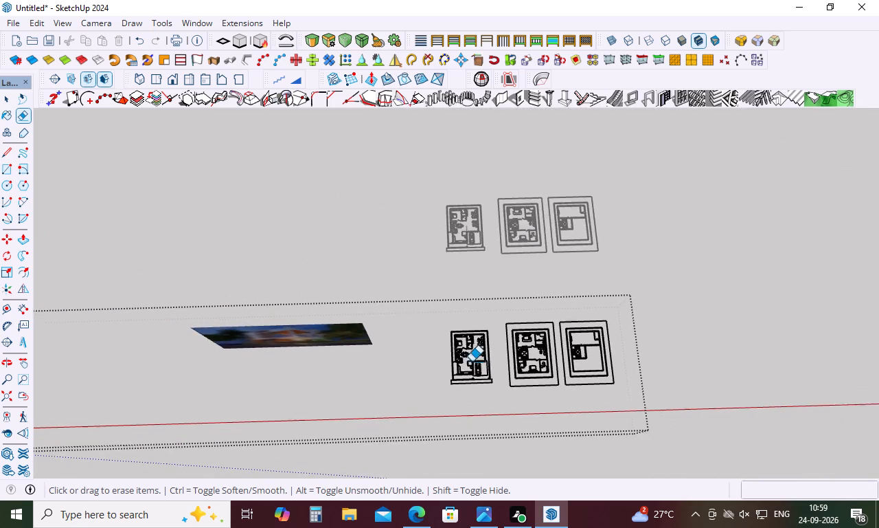
scroll(454, 245, up, 6)
scroll(454, 245, up, 20)
scroll(454, 245, up, 3)
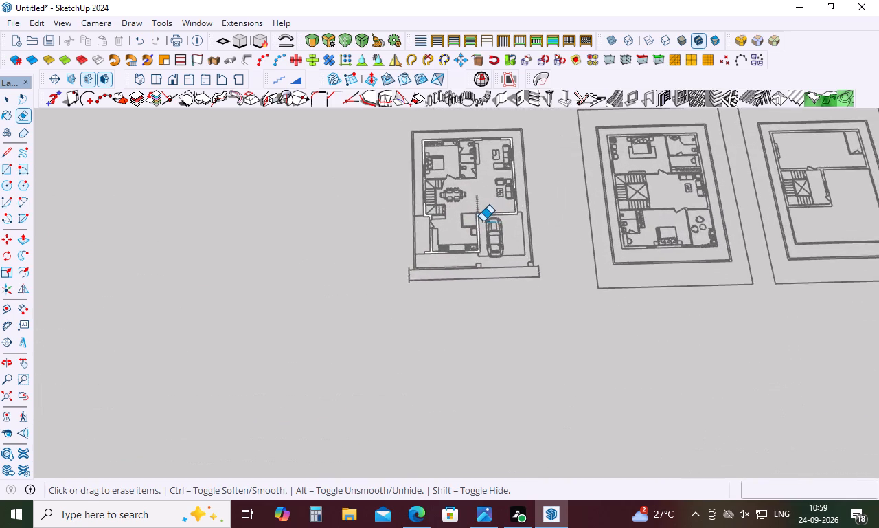
scroll(483, 221, up, 16)
scroll(487, 226, up, 6)
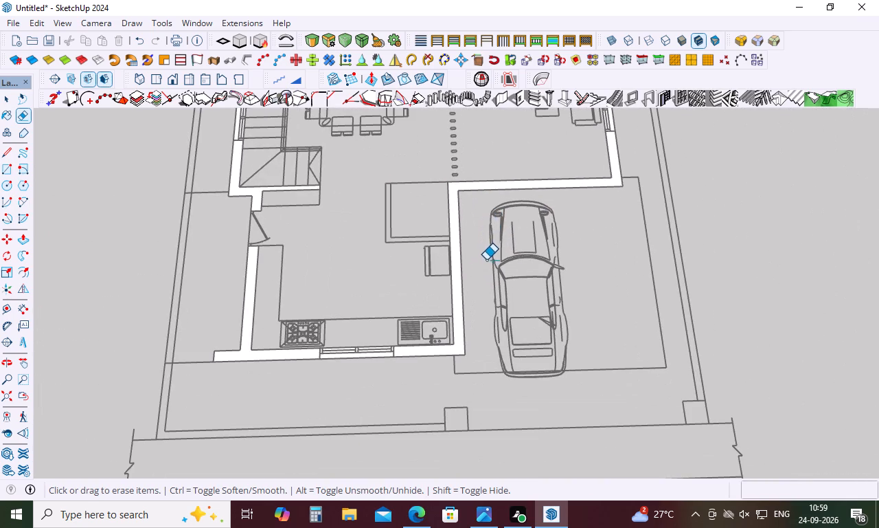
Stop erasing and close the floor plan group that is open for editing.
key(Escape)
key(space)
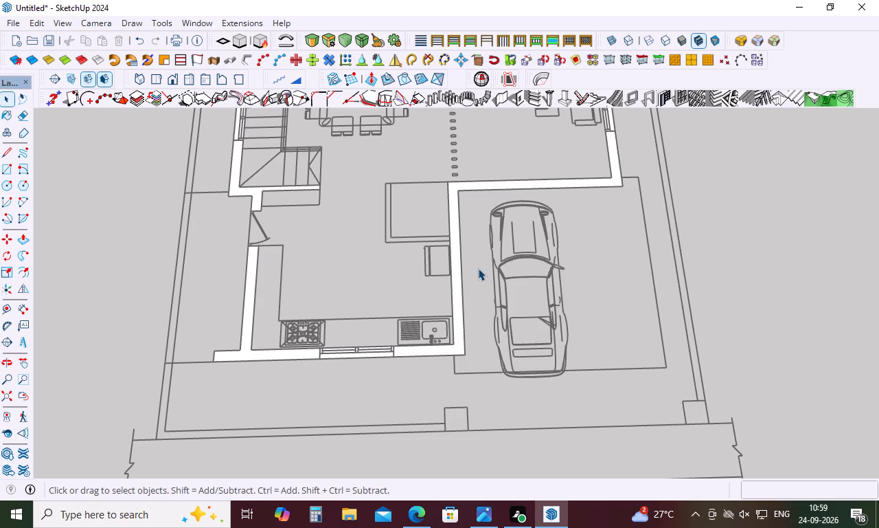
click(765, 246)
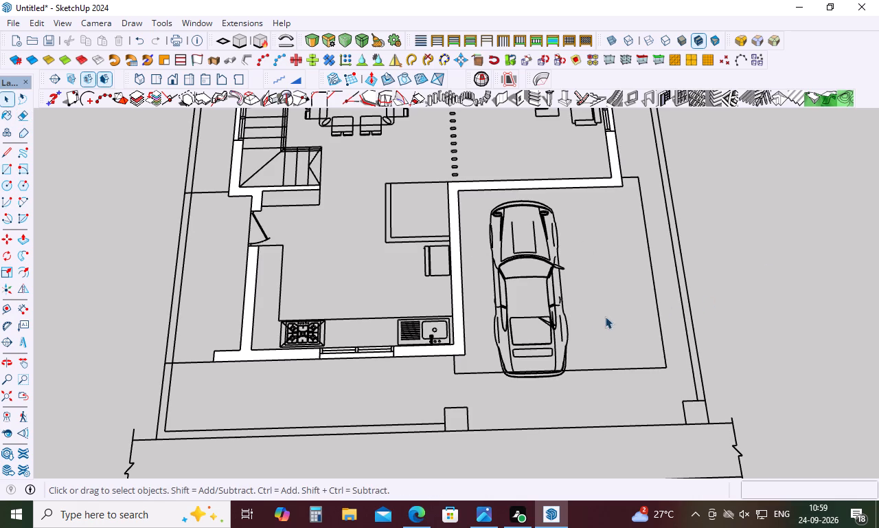
Review both floor plan sets beside the reference photo, then inspect the traced ground-floor plan.
scroll(413, 395, down, 13)
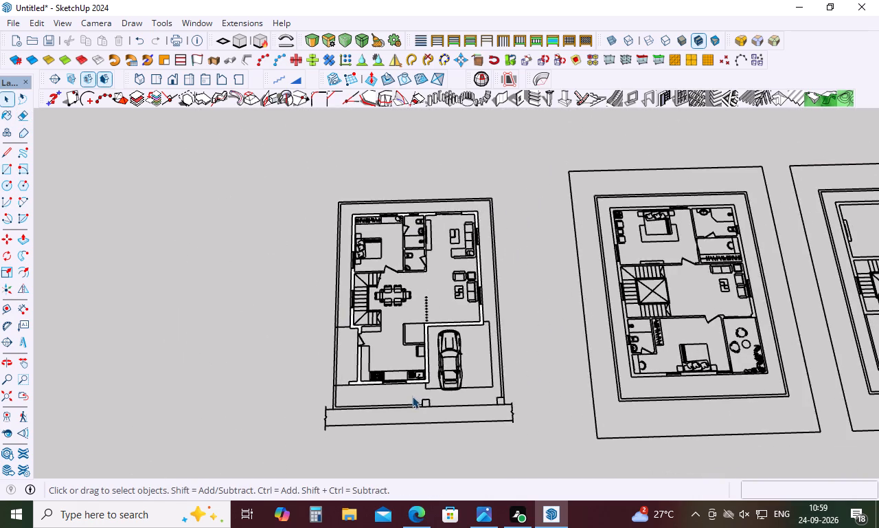
scroll(412, 396, down, 11)
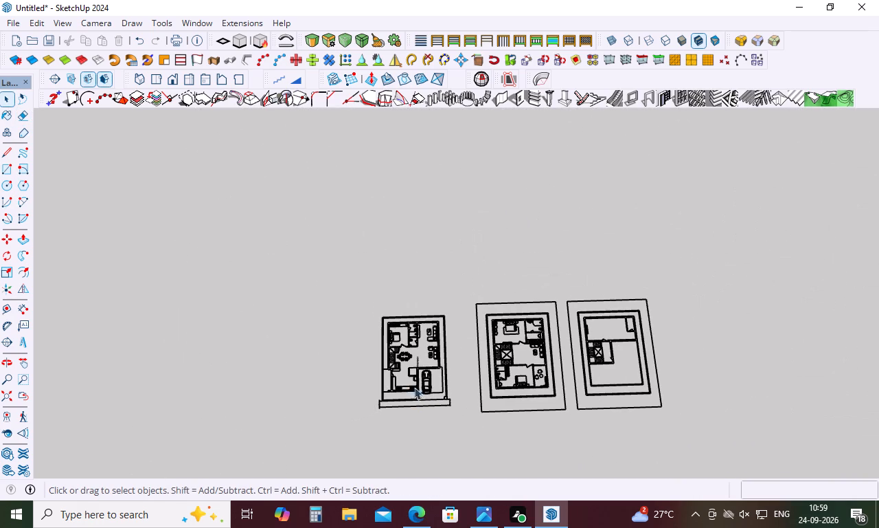
scroll(420, 358, down, 19)
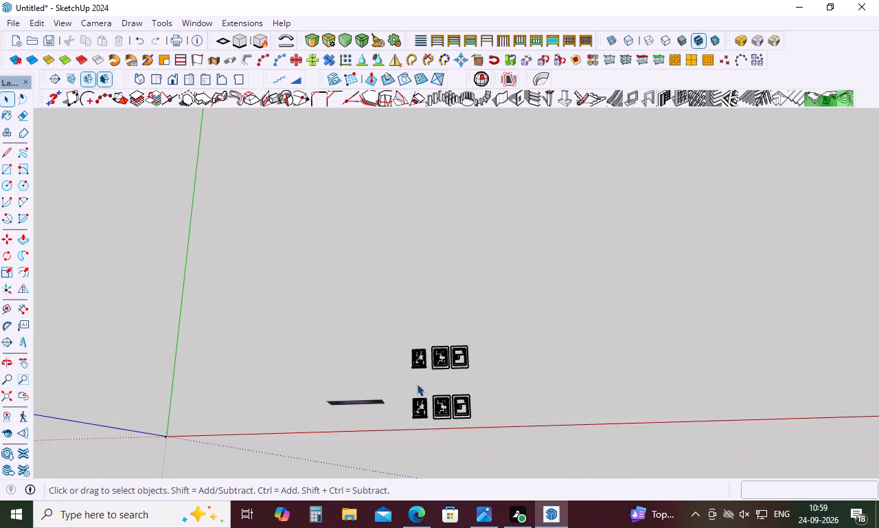
middle_drag(415, 419, 437, 341)
scroll(437, 446, up, 9)
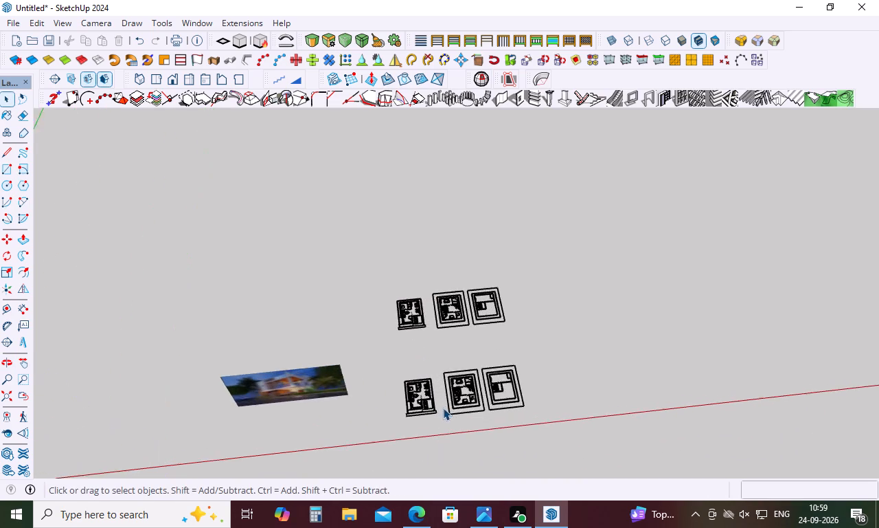
scroll(443, 408, up, 20)
scroll(443, 408, up, 11)
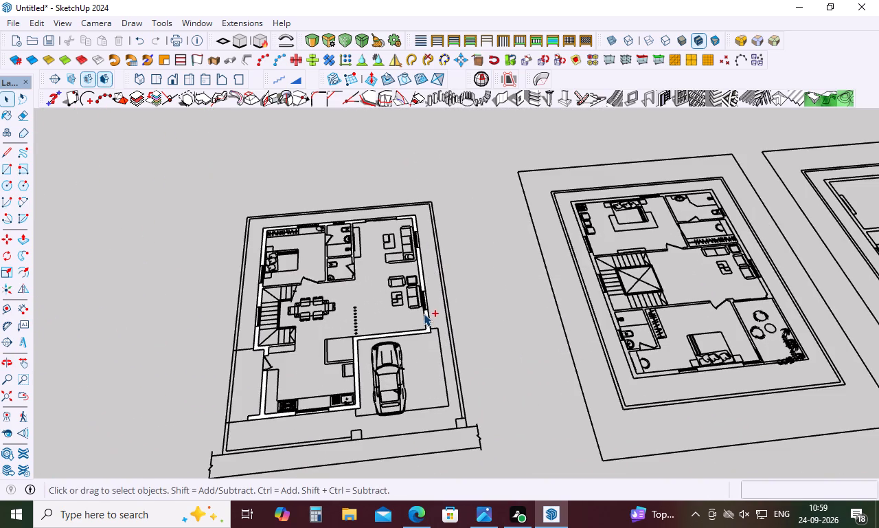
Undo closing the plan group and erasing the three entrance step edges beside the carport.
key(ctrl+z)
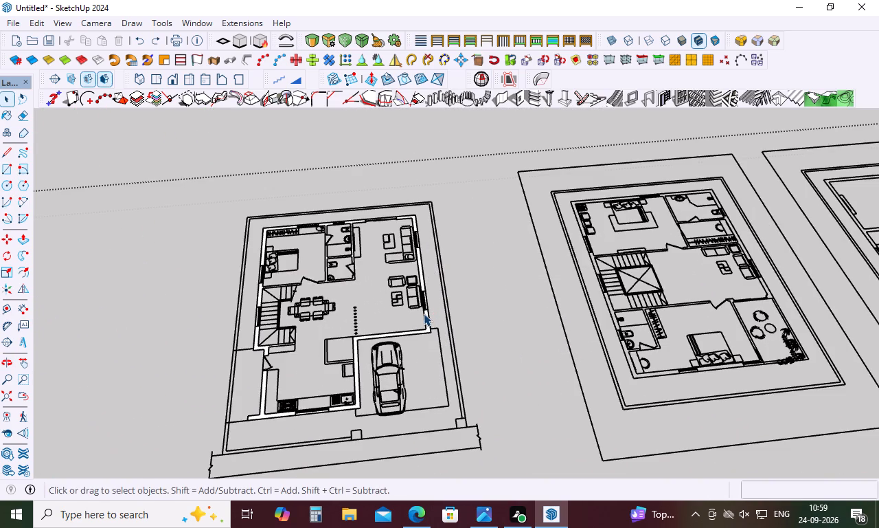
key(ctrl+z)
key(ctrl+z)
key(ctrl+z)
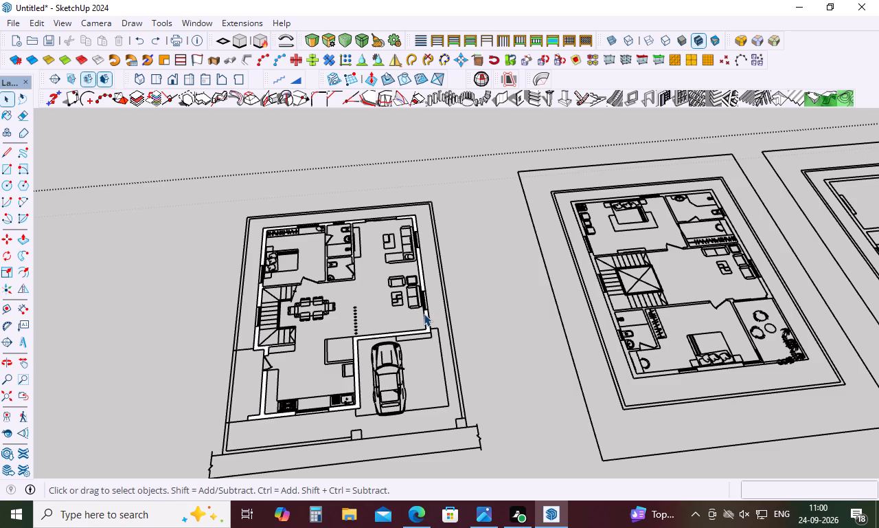
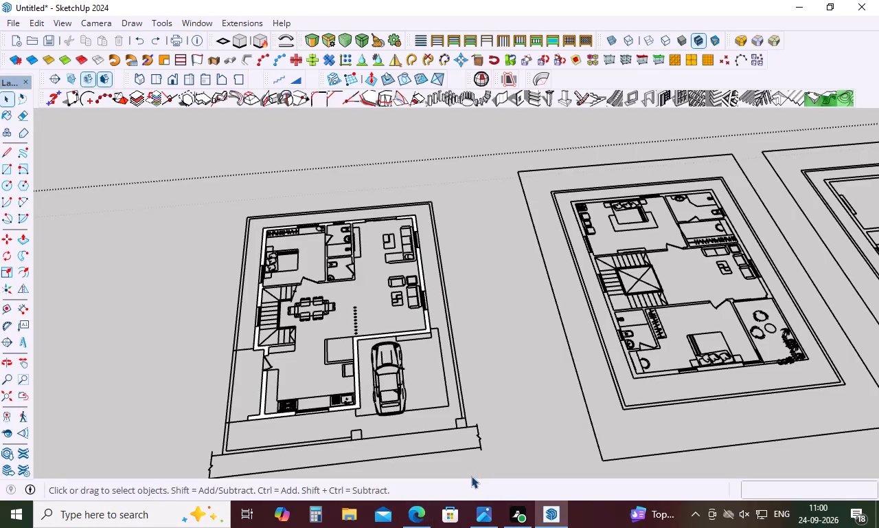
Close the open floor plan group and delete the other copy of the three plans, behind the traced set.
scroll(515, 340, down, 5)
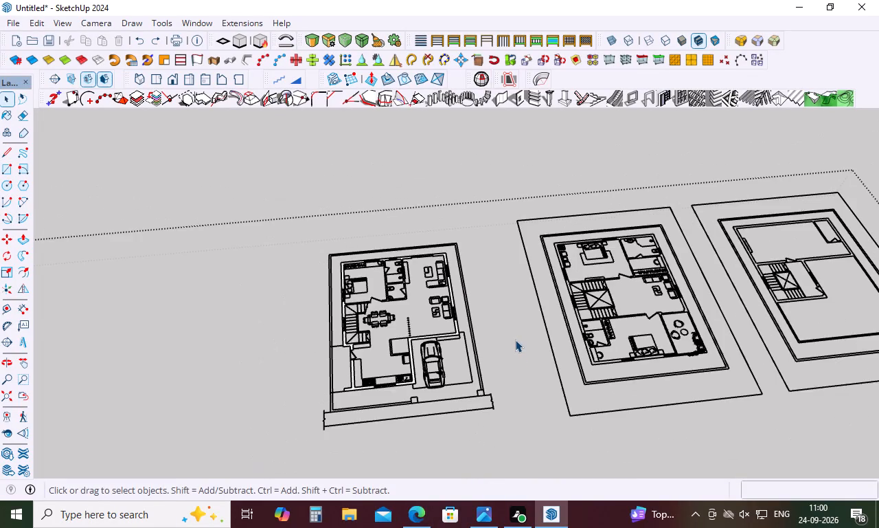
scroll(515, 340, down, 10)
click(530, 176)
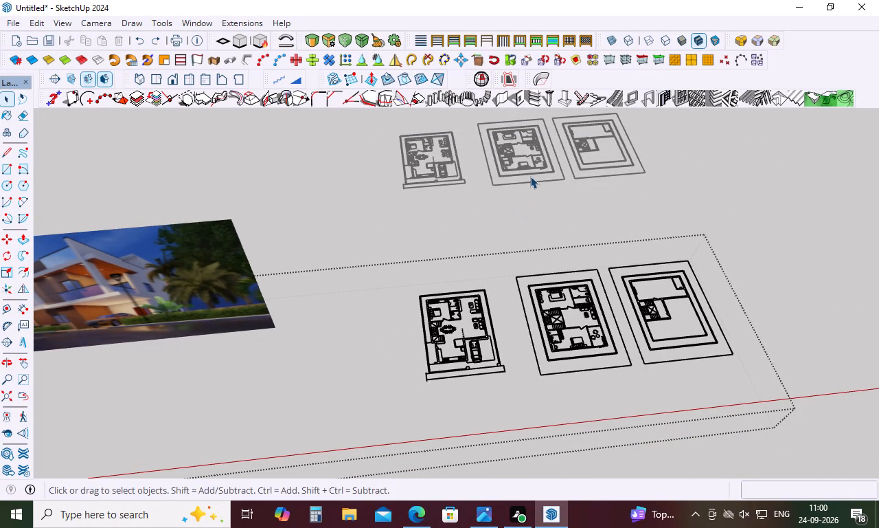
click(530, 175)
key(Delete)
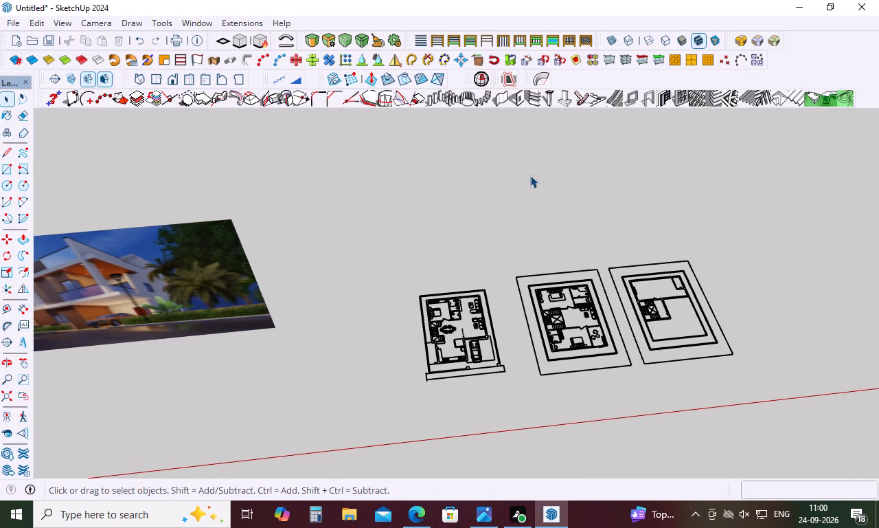
Look over the remaining set of three floor plans beside the reference photo.
scroll(493, 342, down, 2)
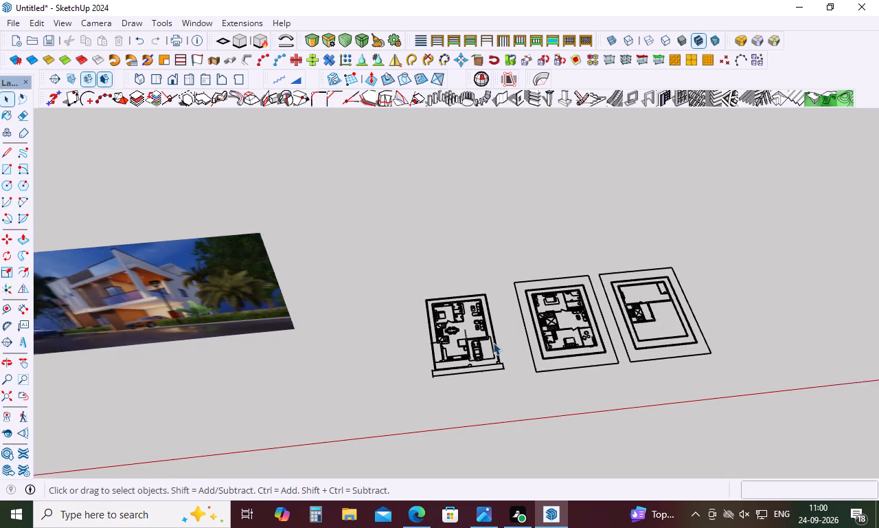
scroll(493, 342, down, 3)
scroll(491, 352, up, 10)
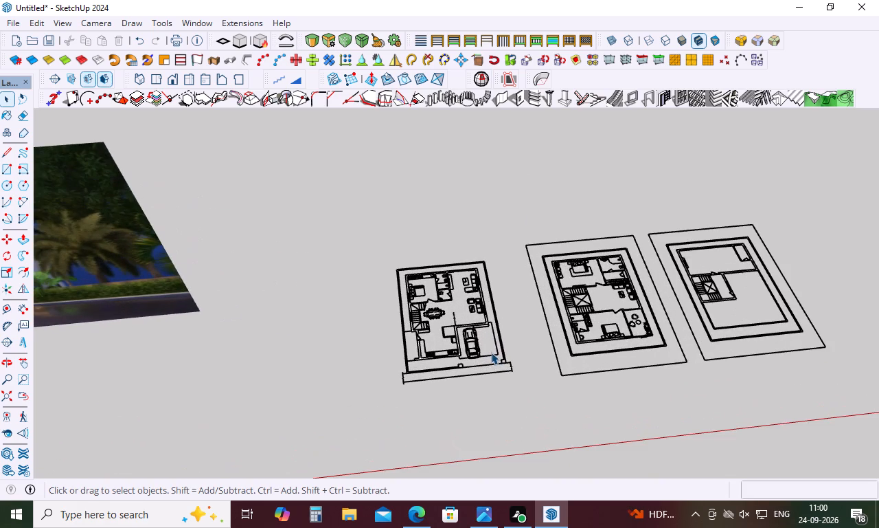
scroll(491, 352, up, 9)
scroll(491, 352, down, 8)
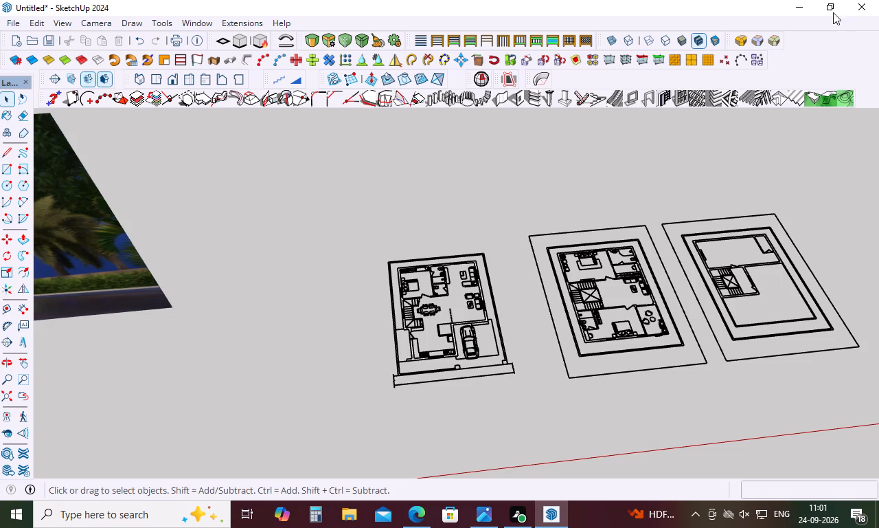
key(space)
scroll(503, 296, up, 4)
scroll(503, 287, down, 3)
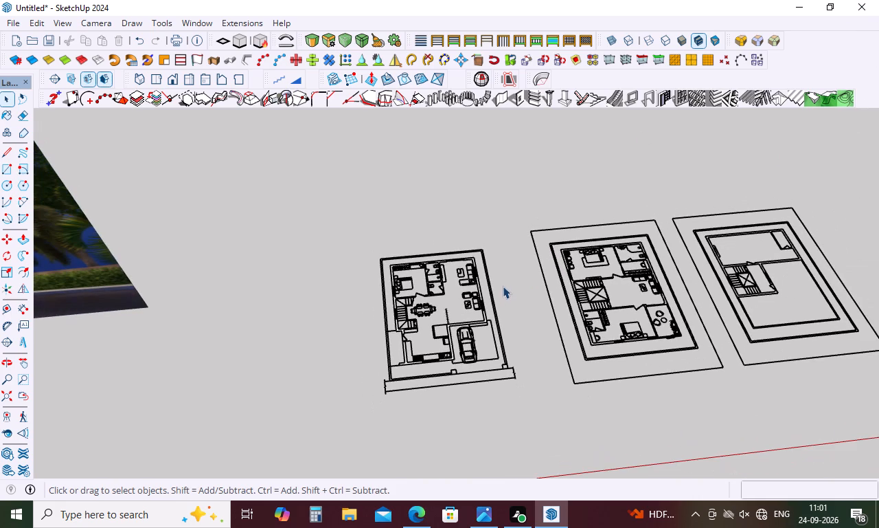
Undo the plan copy deletion and earlier entrance edits, stepping back and redoing until the carport wall faces are filled.
key(ctrl+z)
key(ctrl+z)
key(ctrl+z)
key(ctrl+z)
key(ctrl+z)
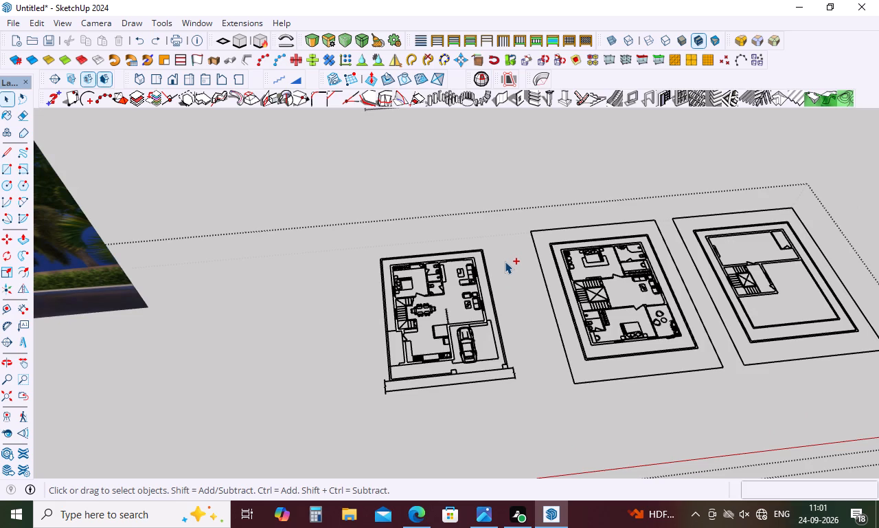
key(ctrl+z)
key(ctrl+z)
key(ctrl+z)
key(ctrl+z)
key(ctrl+z)
ctrl+scroll(506, 260, down, 6)
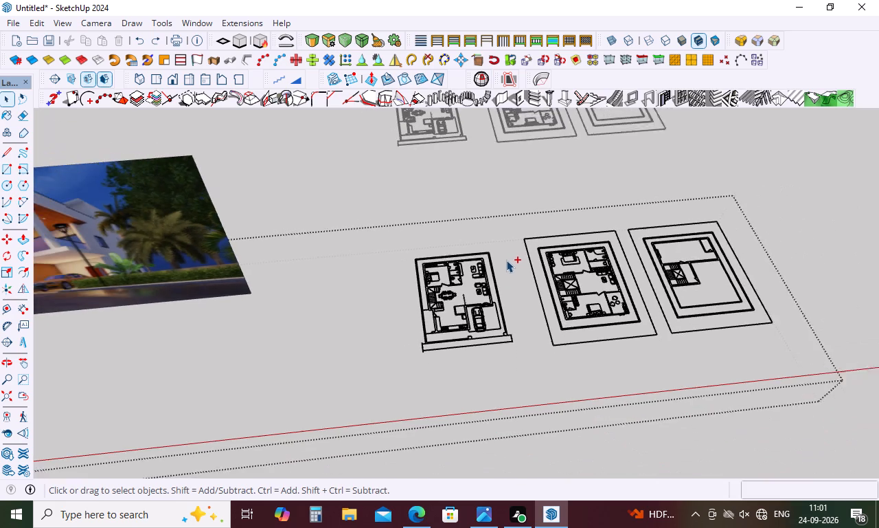
ctrl+scroll(506, 260, up, 16)
ctrl+scroll(478, 343, up, 6)
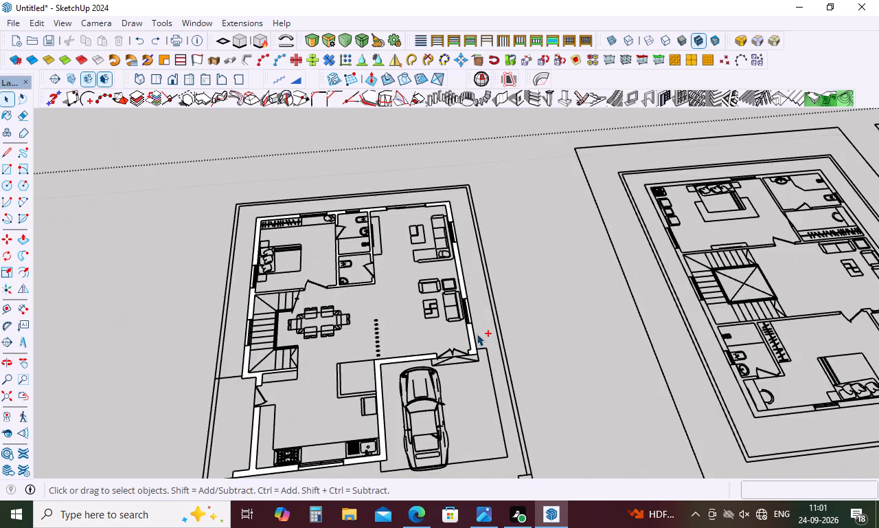
ctrl+scroll(476, 334, up, 5)
key(ctrl+z)
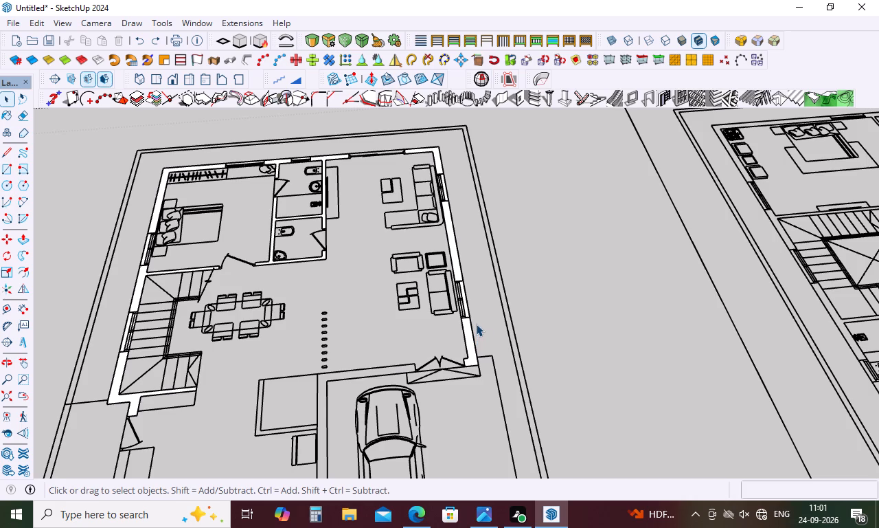
key(ctrl+y)
key(ctrl+y)
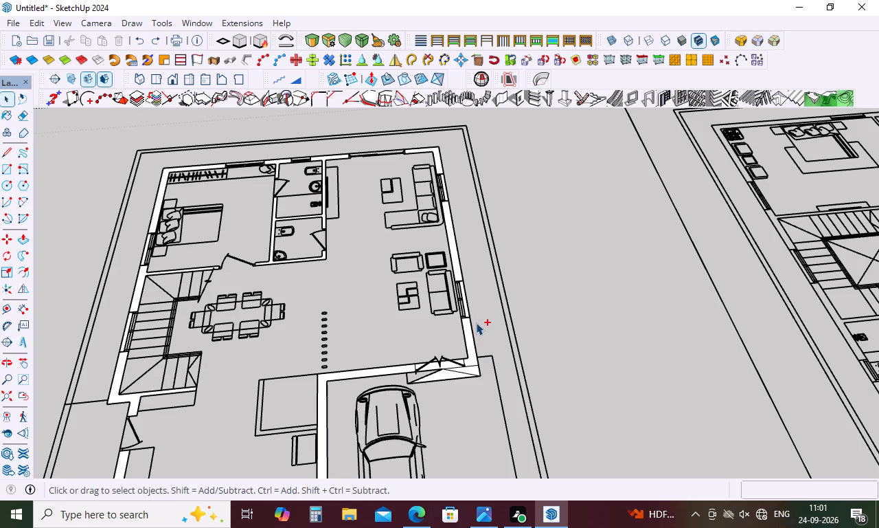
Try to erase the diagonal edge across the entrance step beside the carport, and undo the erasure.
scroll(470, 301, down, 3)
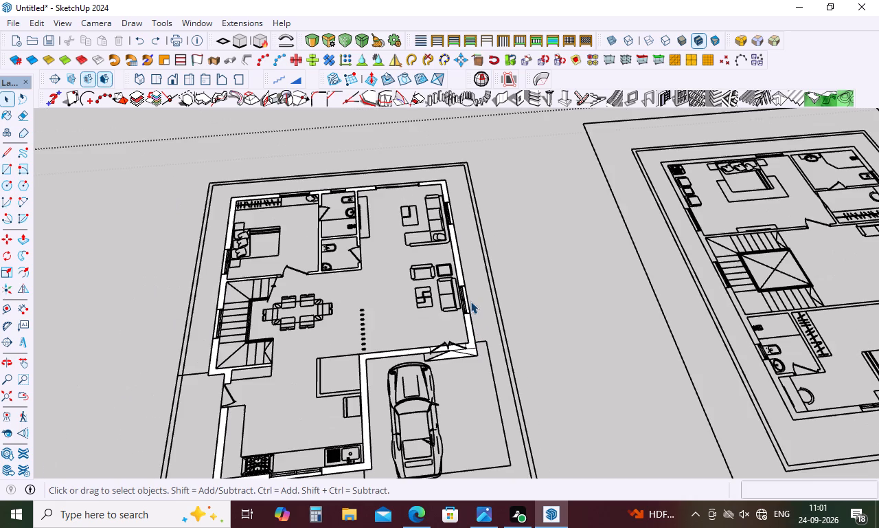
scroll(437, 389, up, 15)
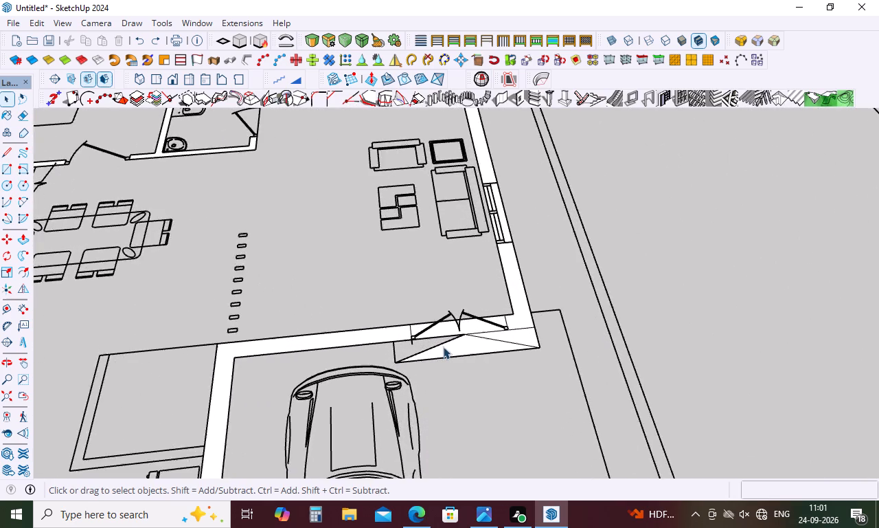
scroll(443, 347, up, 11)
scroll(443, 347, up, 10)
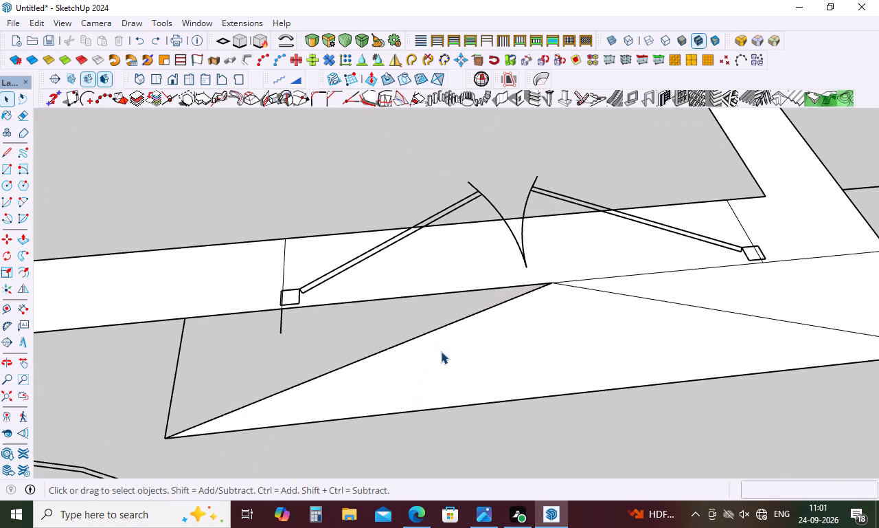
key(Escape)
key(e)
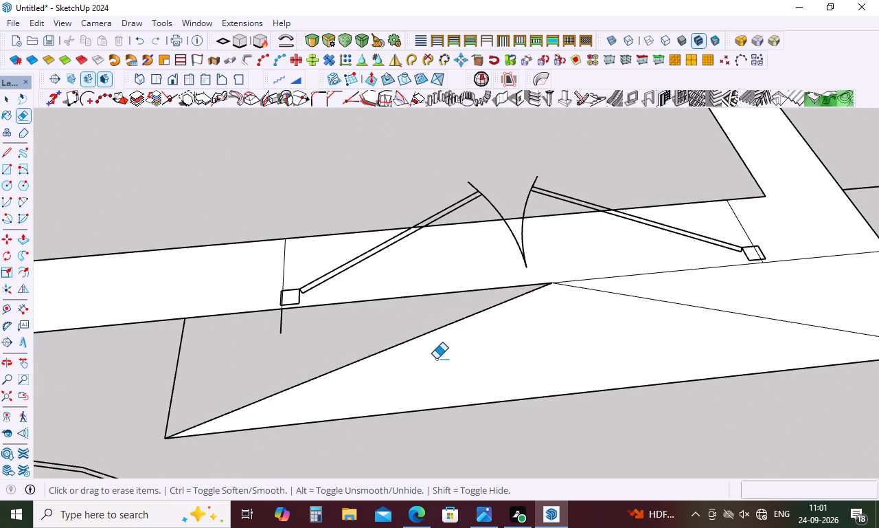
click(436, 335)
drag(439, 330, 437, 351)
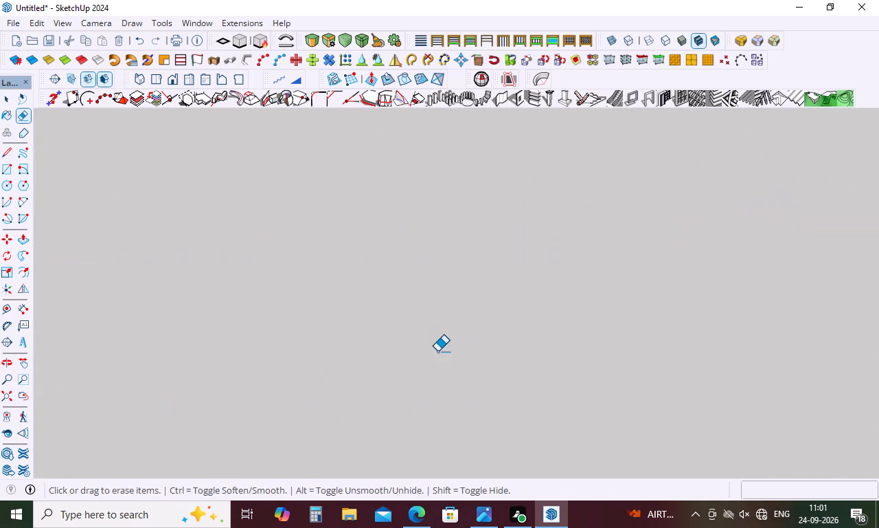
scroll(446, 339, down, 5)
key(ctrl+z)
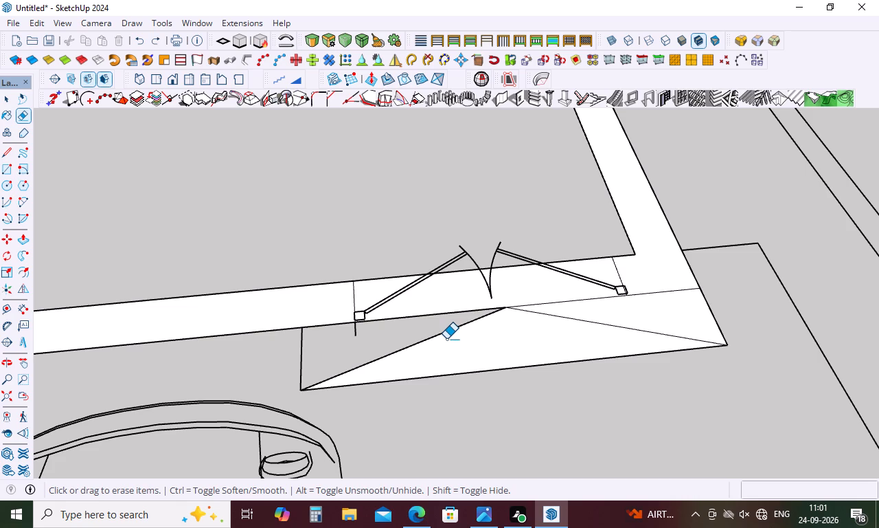
Inside the floor plan group, erase the entrance step's two diagonal edges, the double-door symbol and the stub line below the wall.
key(space)
double_click(446, 339)
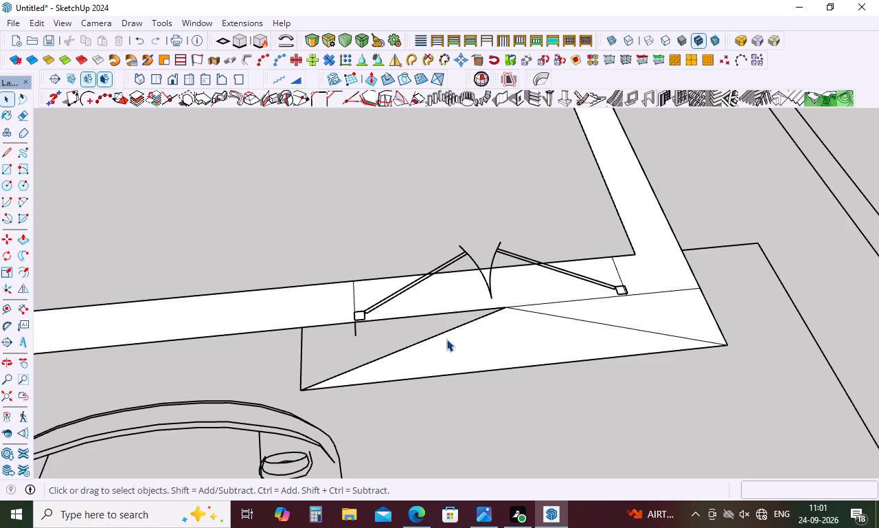
key(e)
click(436, 331)
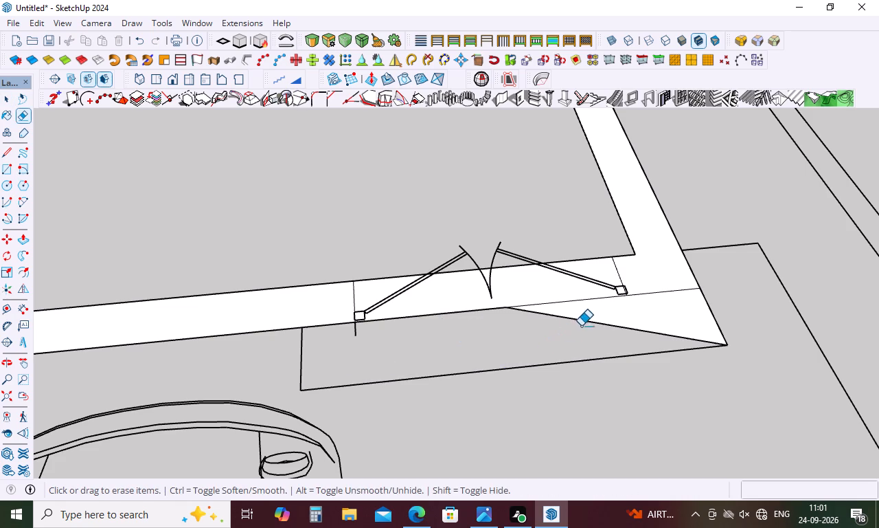
click(589, 319)
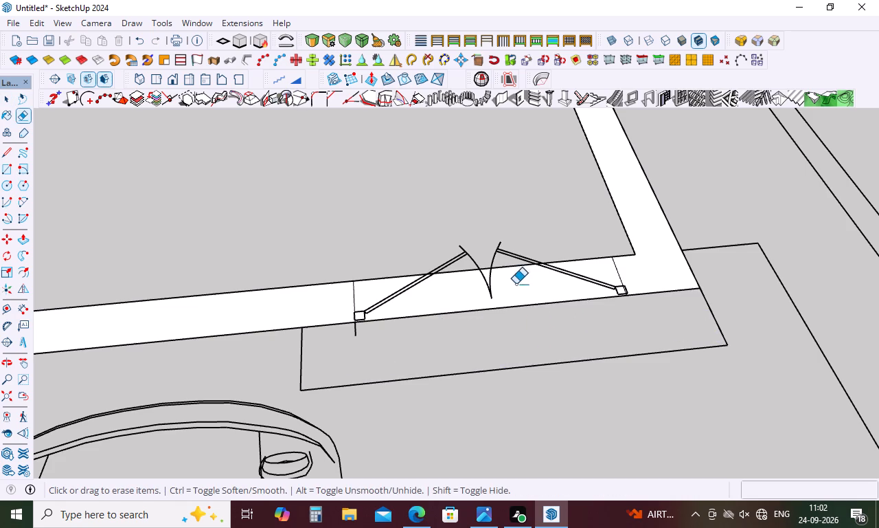
click(525, 261)
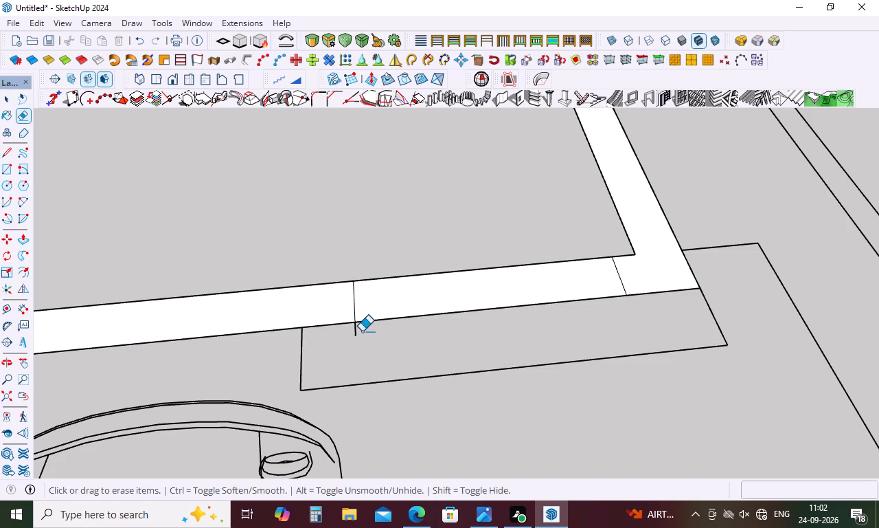
click(350, 334)
drag(350, 336, 361, 335)
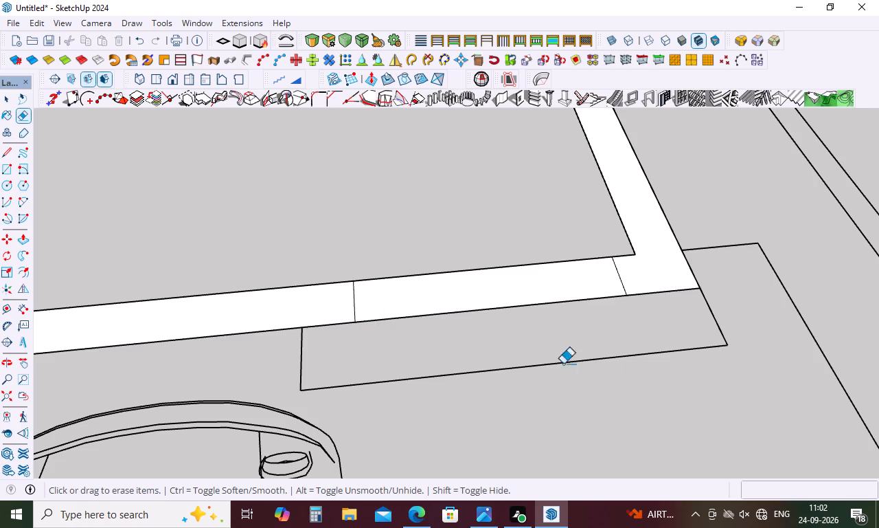
Configure a right-aligned 1001bit vertical wall as a group, 10' high and 9" thick, and start creating it.
scroll(703, 355, down, 20)
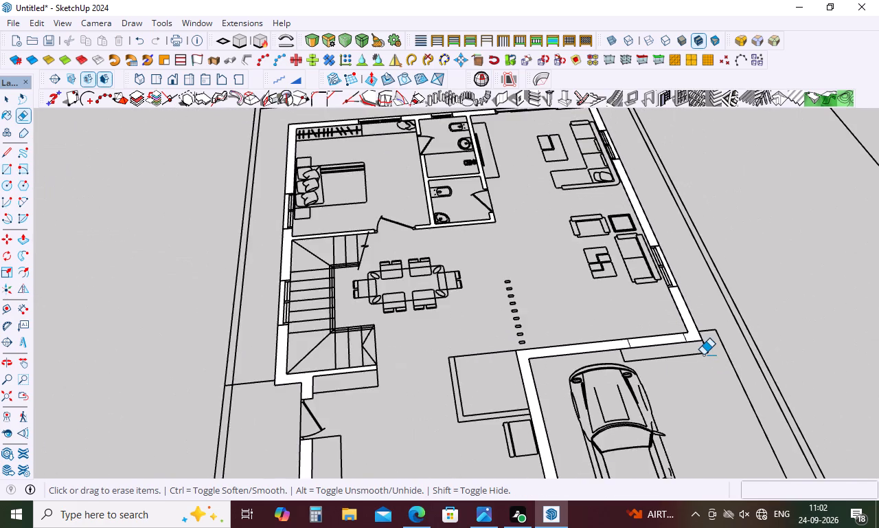
scroll(703, 355, down, 5)
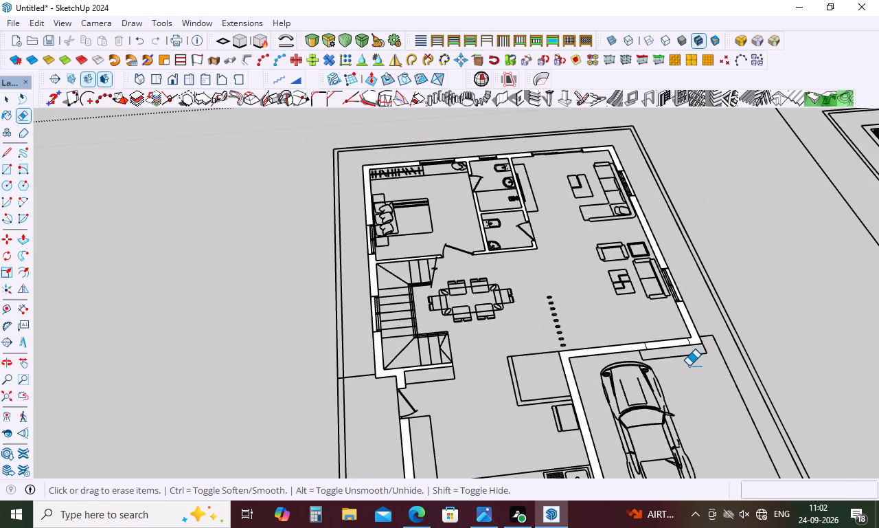
scroll(672, 364, down, 9)
scroll(672, 421, up, 5)
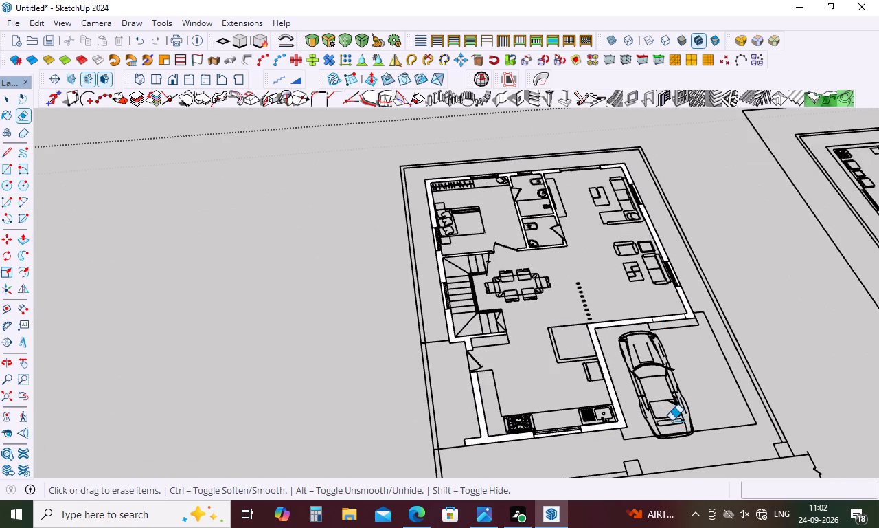
scroll(670, 421, up, 5)
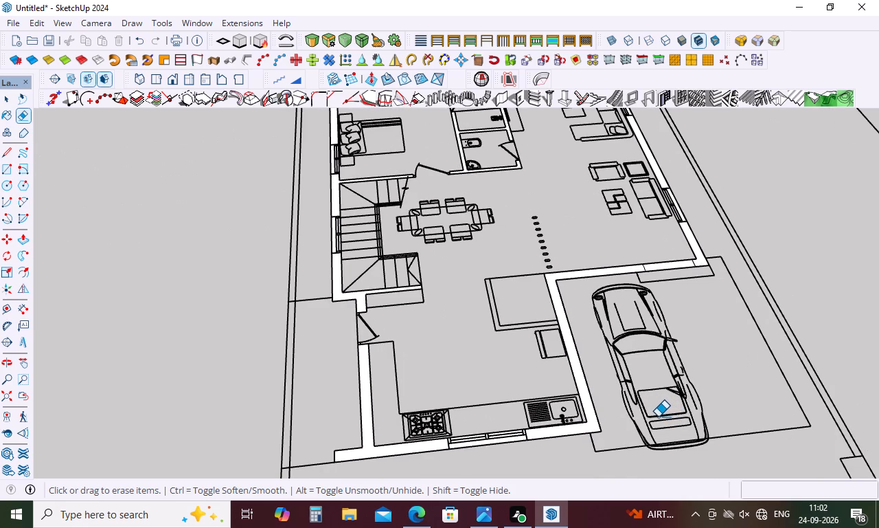
click(499, 102)
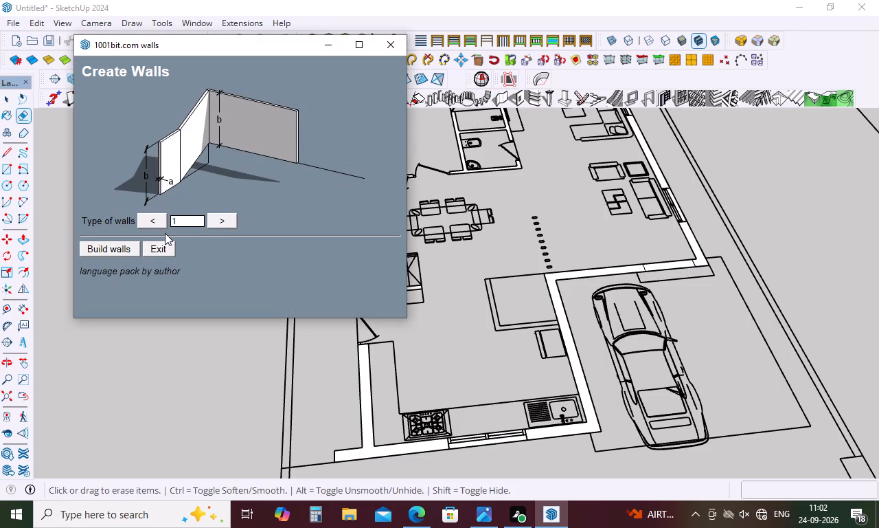
click(122, 252)
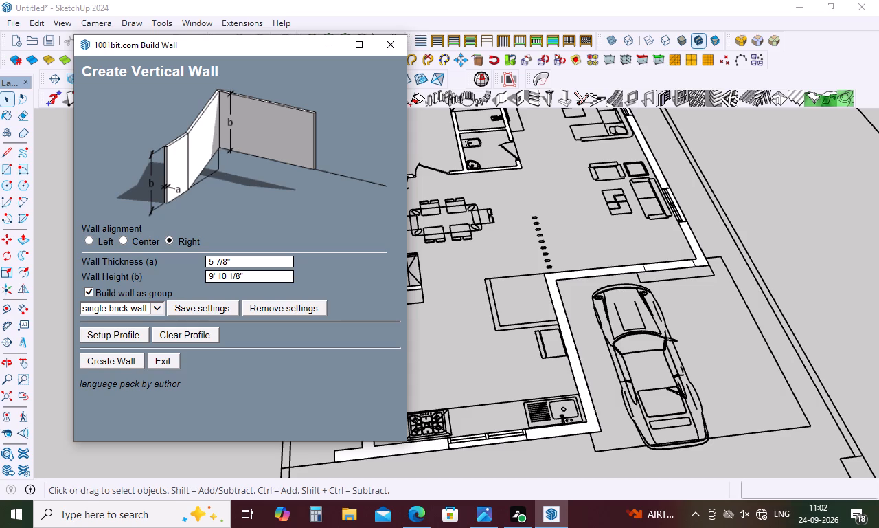
click(258, 275)
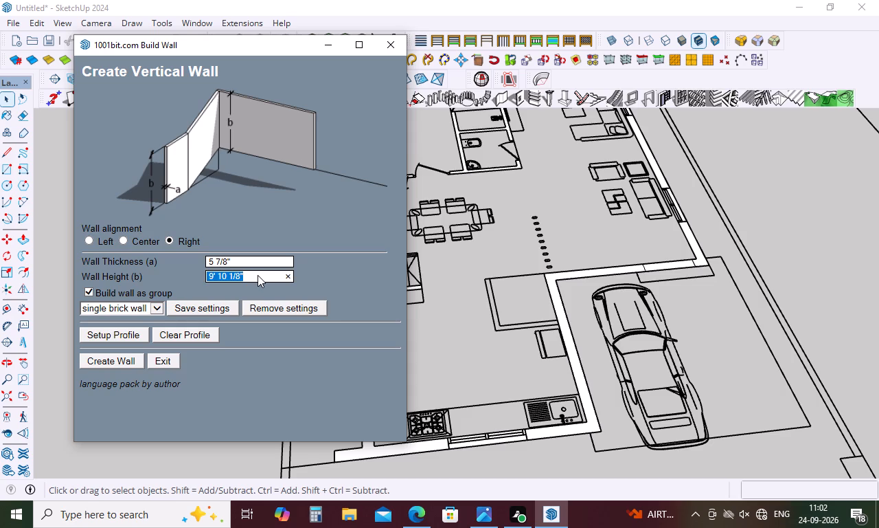
key(BackSpace)
text(10)
key(apostrophe)
key(Return)
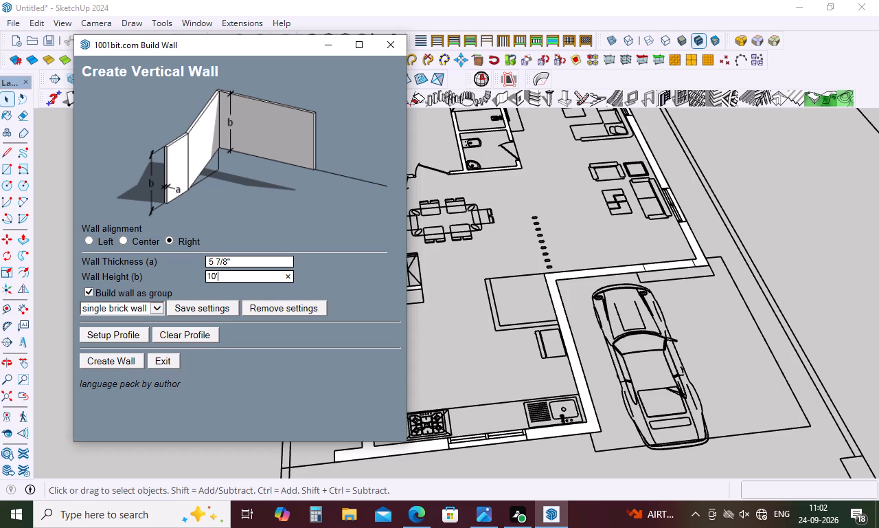
click(259, 263)
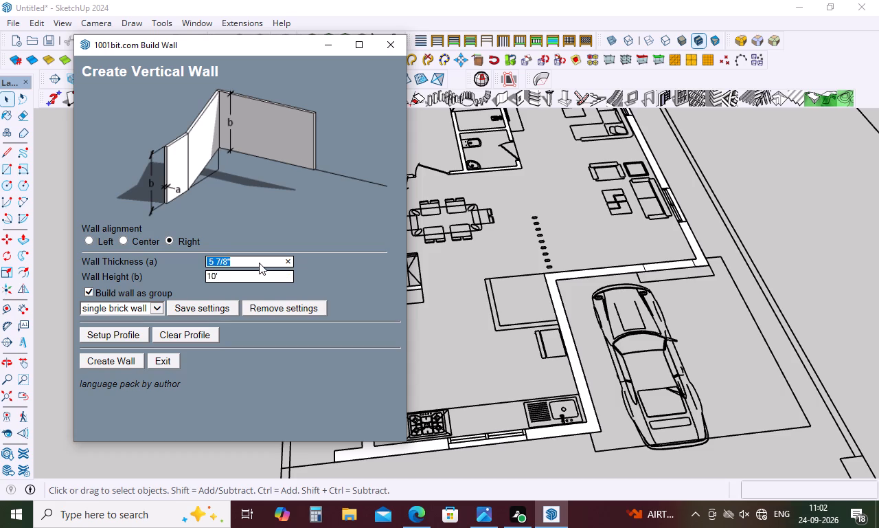
key(BackSpace)
key(9)
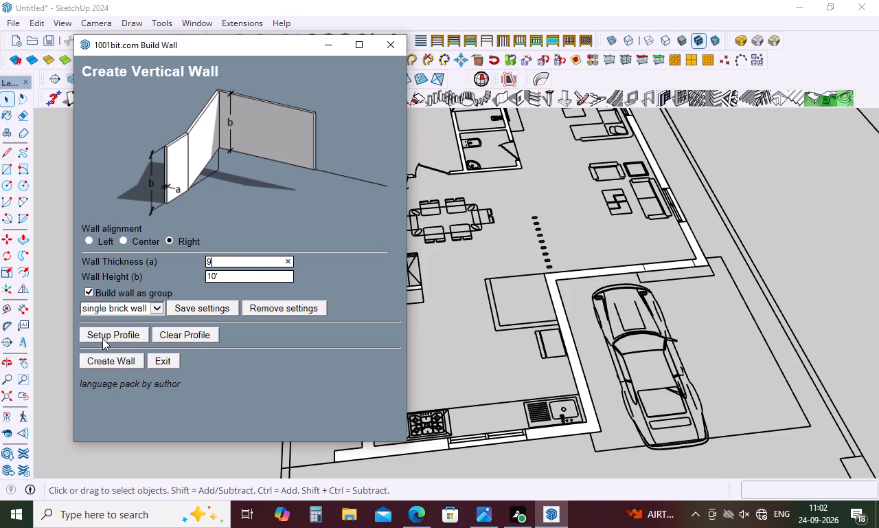
click(107, 363)
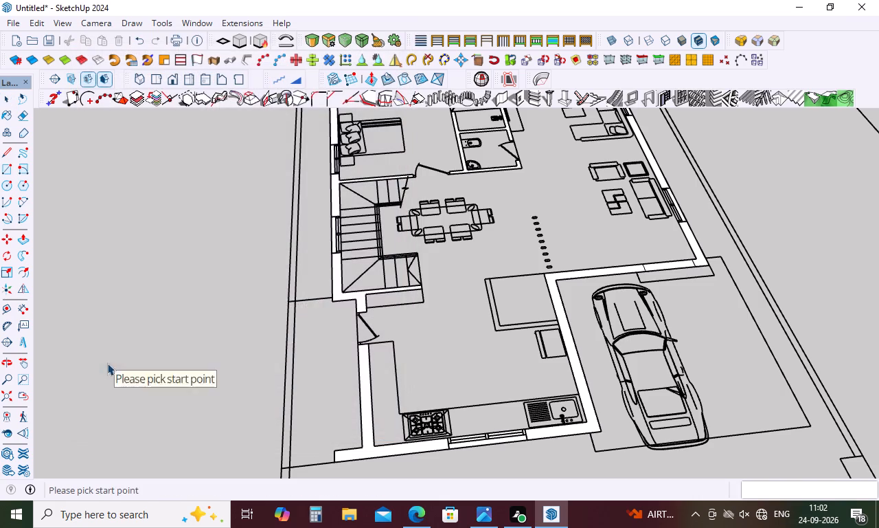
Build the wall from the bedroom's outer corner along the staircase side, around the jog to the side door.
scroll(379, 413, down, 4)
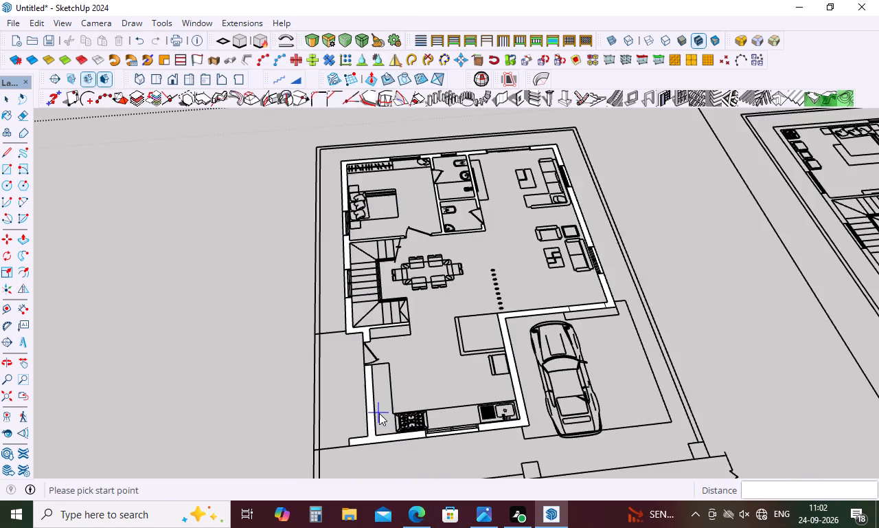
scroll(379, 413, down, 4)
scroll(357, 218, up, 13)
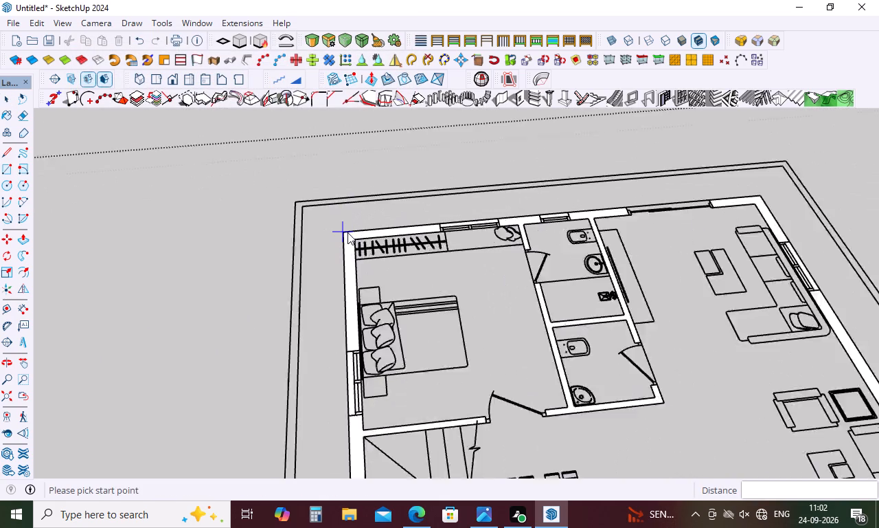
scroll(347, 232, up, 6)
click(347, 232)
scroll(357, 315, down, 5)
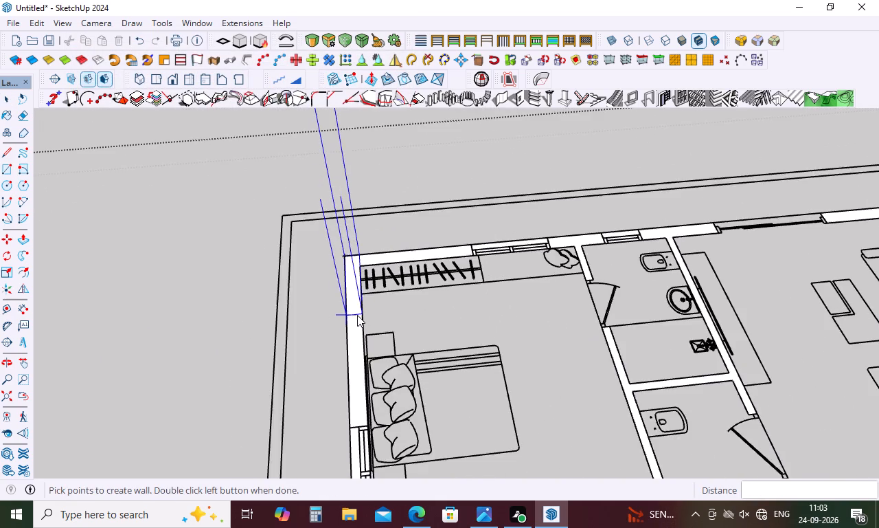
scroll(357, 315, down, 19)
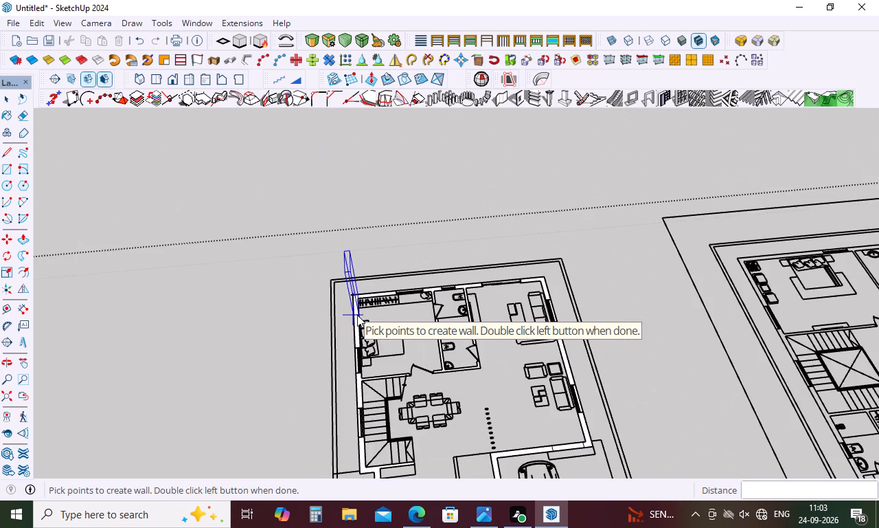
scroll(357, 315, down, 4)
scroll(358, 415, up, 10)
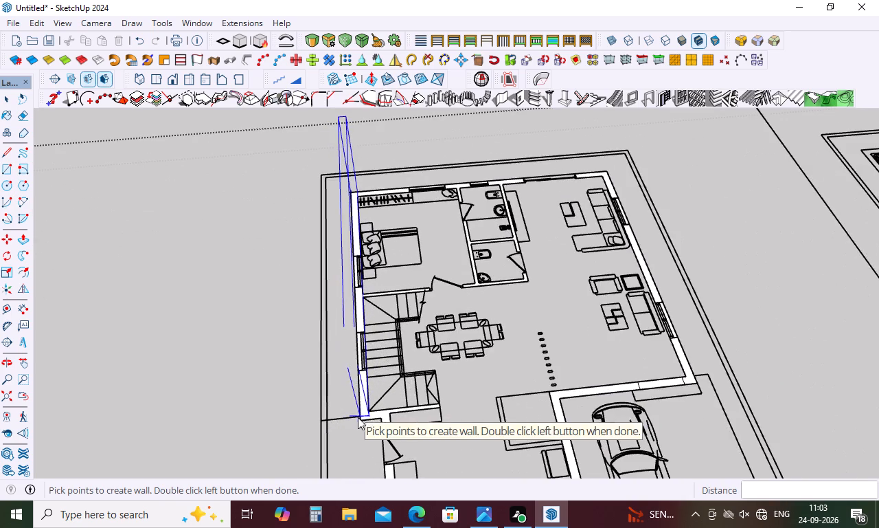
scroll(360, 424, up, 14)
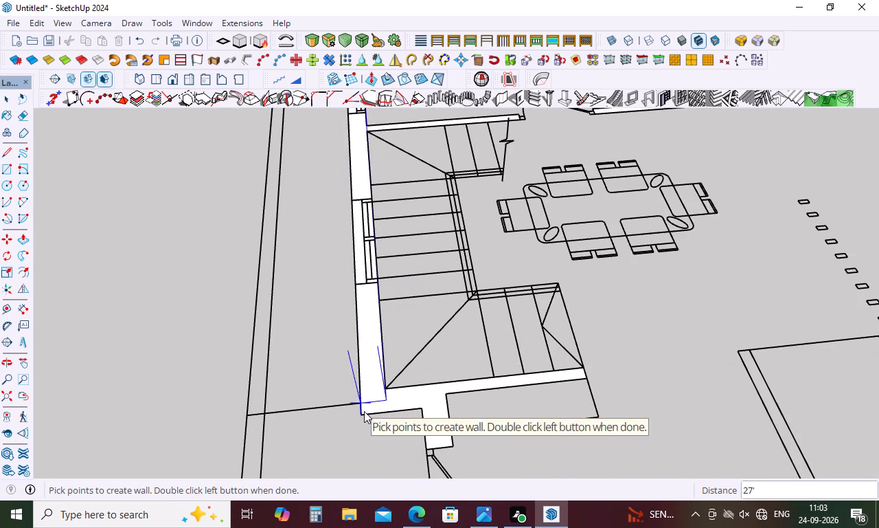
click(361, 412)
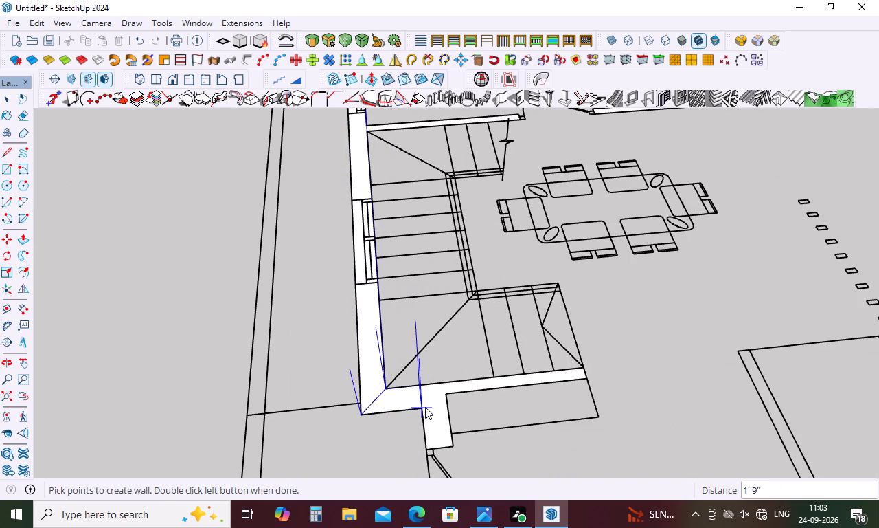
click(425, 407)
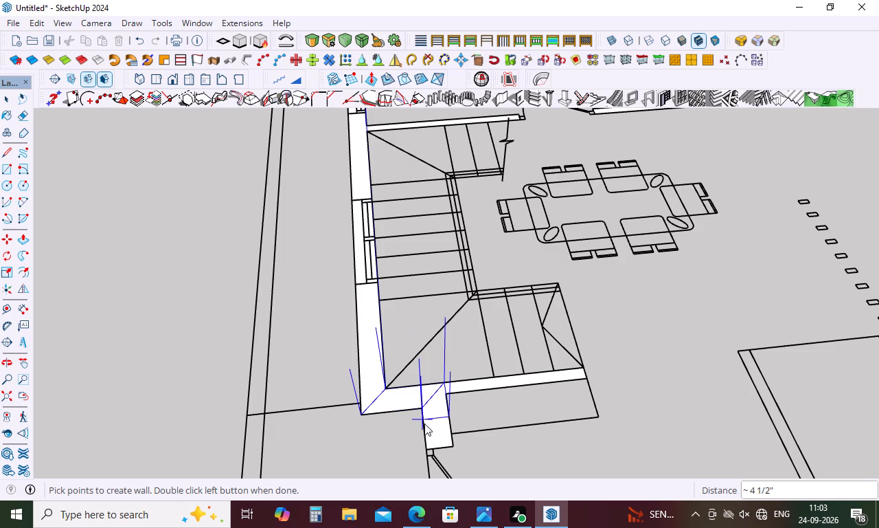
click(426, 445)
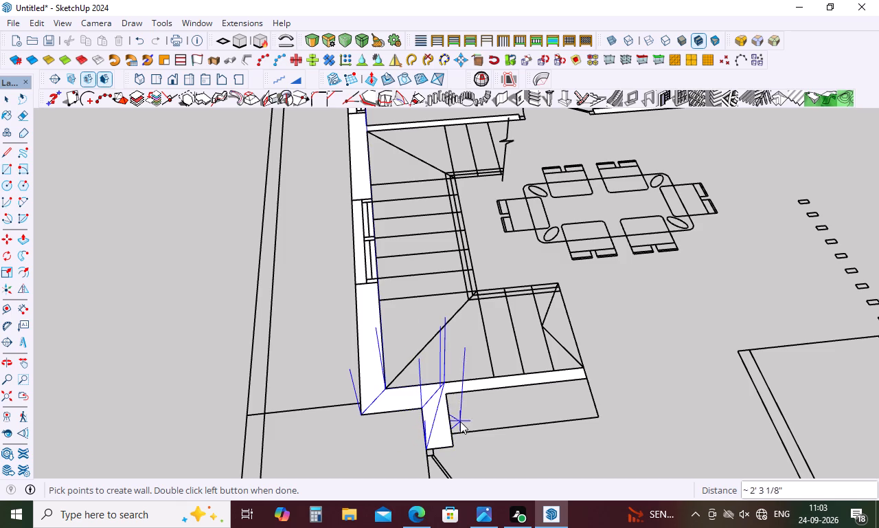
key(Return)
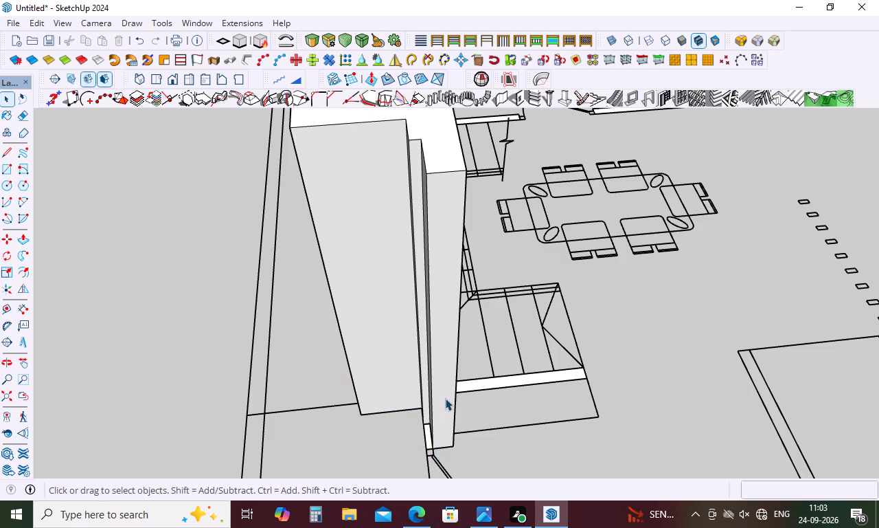
Examine the new wall from several angles, including its stepped end beside the side door.
scroll(445, 397, down, 5)
middle_drag(446, 397, 606, 316)
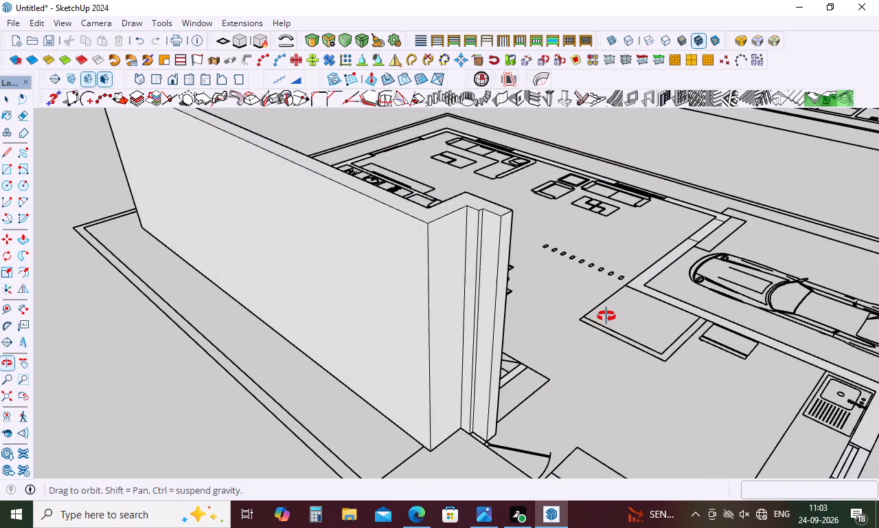
middle_drag(606, 316, 345, 328)
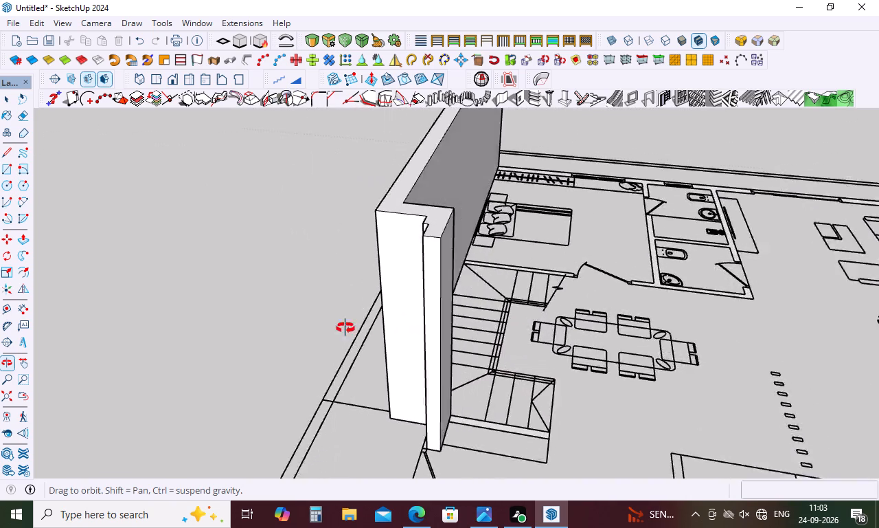
middle_drag(345, 328, 613, 271)
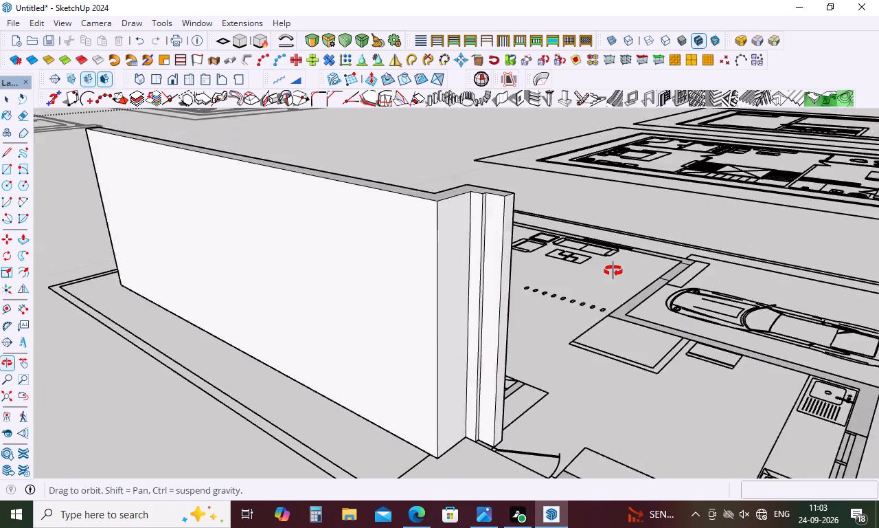
middle_drag(613, 271, 600, 256)
middle_drag(570, 264, 524, 278)
scroll(515, 279, down, 10)
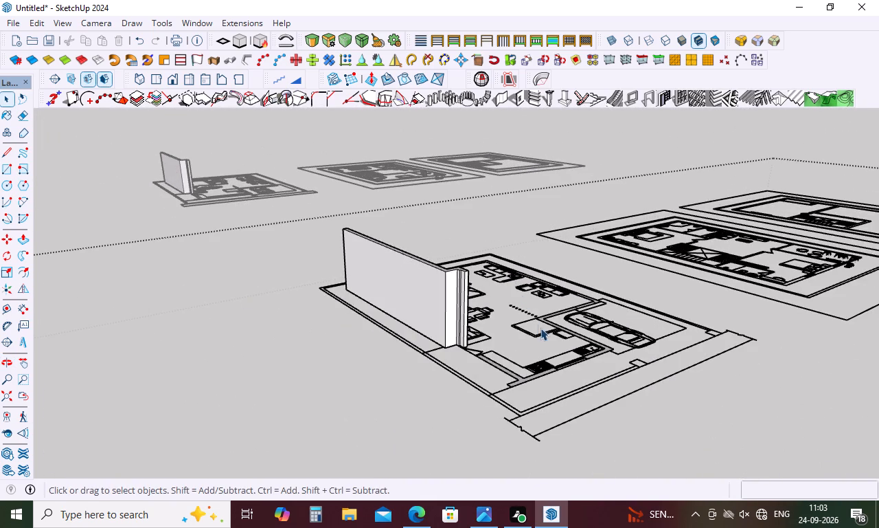
middle_drag(542, 329, 422, 387)
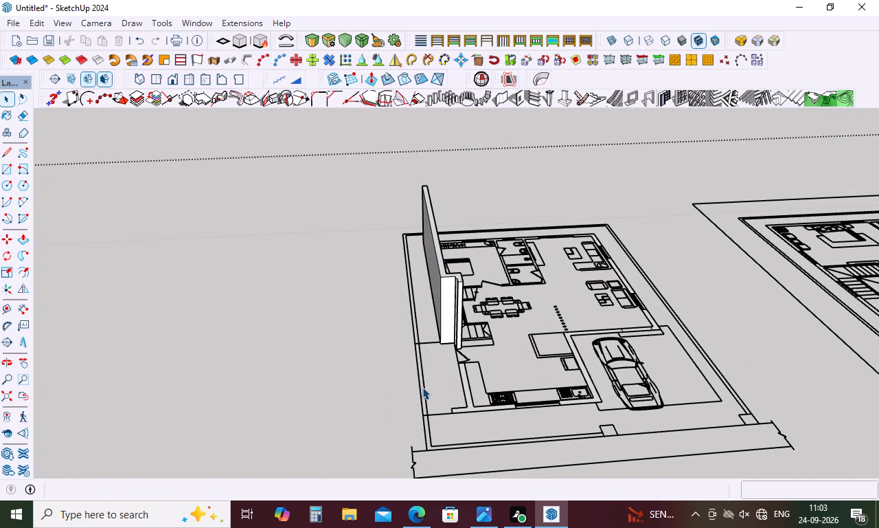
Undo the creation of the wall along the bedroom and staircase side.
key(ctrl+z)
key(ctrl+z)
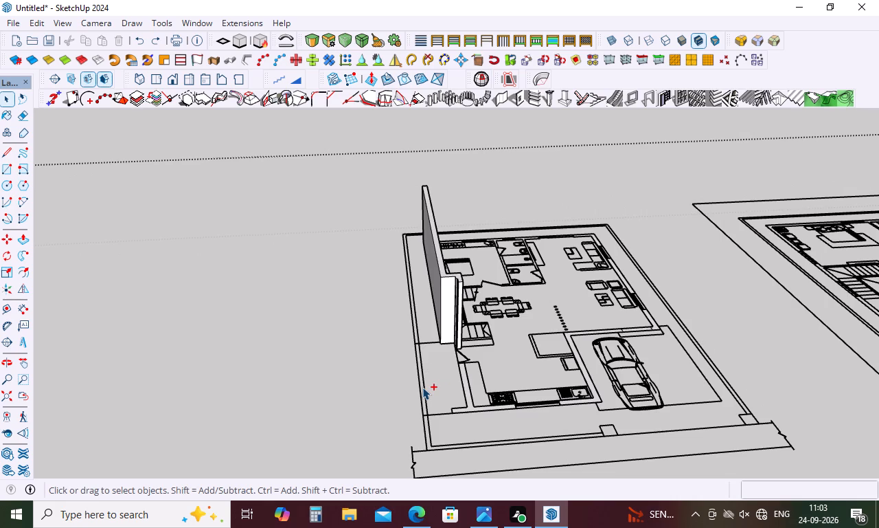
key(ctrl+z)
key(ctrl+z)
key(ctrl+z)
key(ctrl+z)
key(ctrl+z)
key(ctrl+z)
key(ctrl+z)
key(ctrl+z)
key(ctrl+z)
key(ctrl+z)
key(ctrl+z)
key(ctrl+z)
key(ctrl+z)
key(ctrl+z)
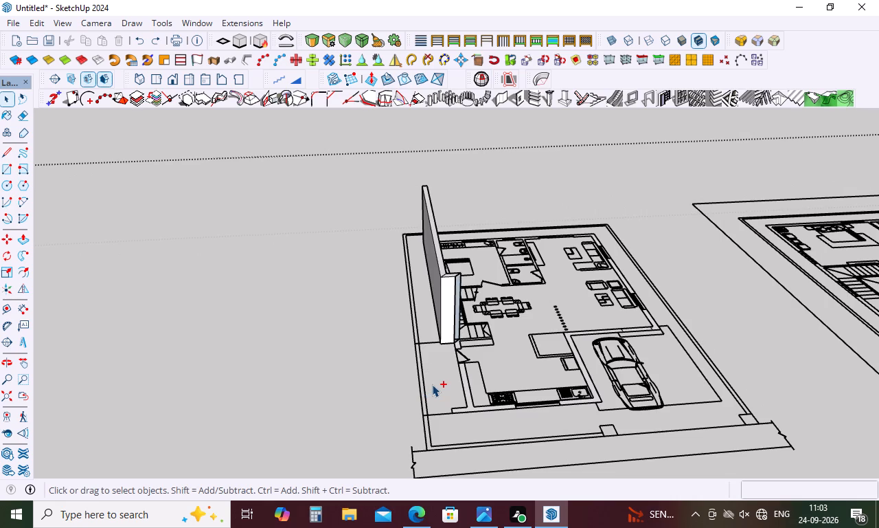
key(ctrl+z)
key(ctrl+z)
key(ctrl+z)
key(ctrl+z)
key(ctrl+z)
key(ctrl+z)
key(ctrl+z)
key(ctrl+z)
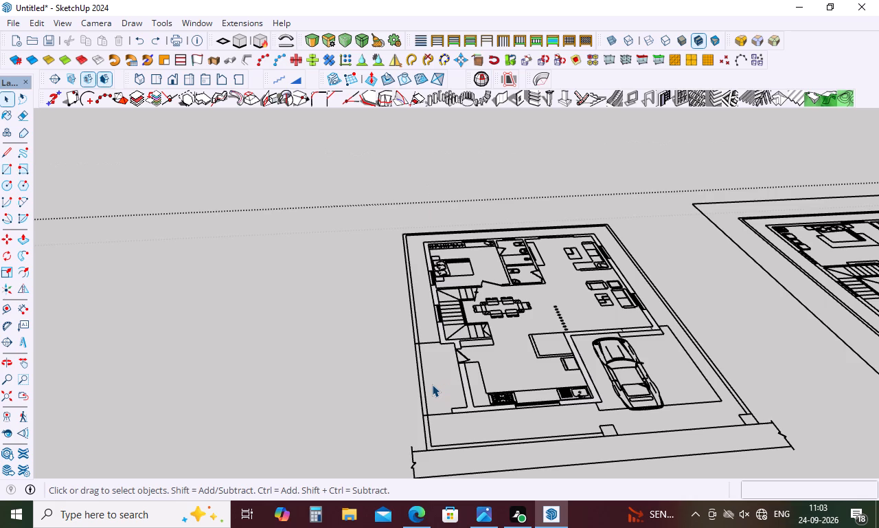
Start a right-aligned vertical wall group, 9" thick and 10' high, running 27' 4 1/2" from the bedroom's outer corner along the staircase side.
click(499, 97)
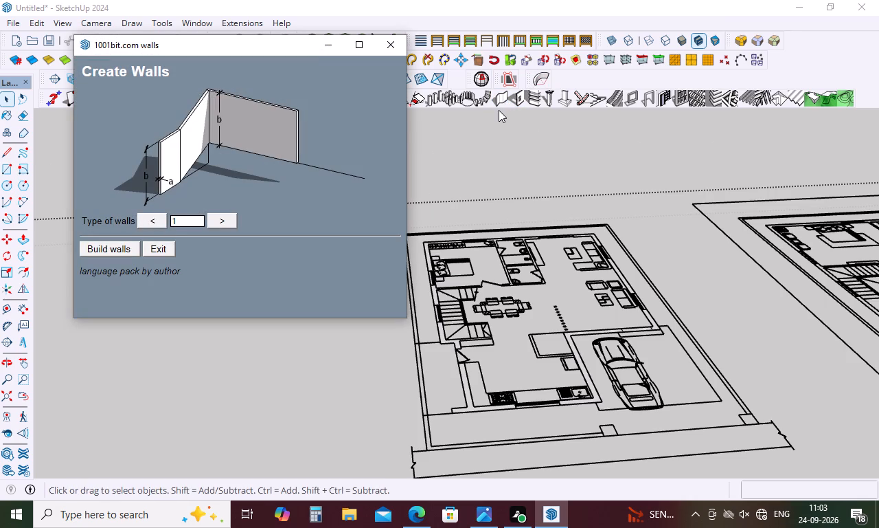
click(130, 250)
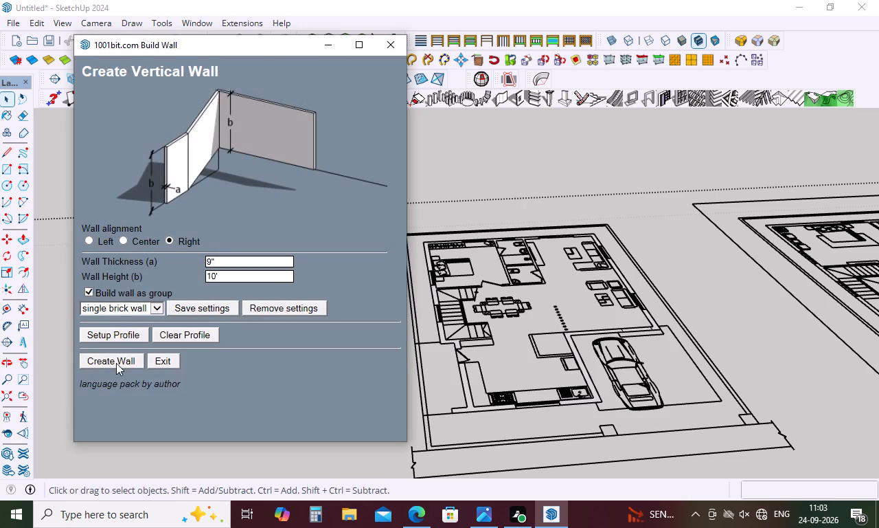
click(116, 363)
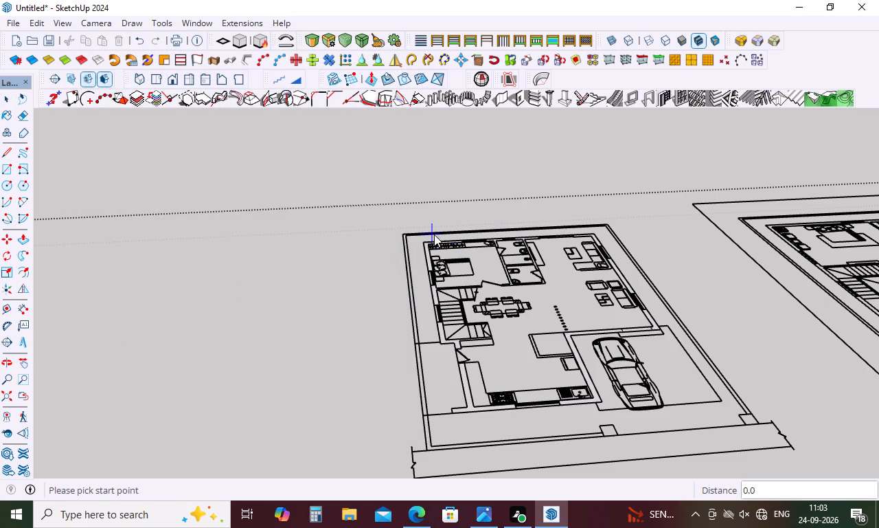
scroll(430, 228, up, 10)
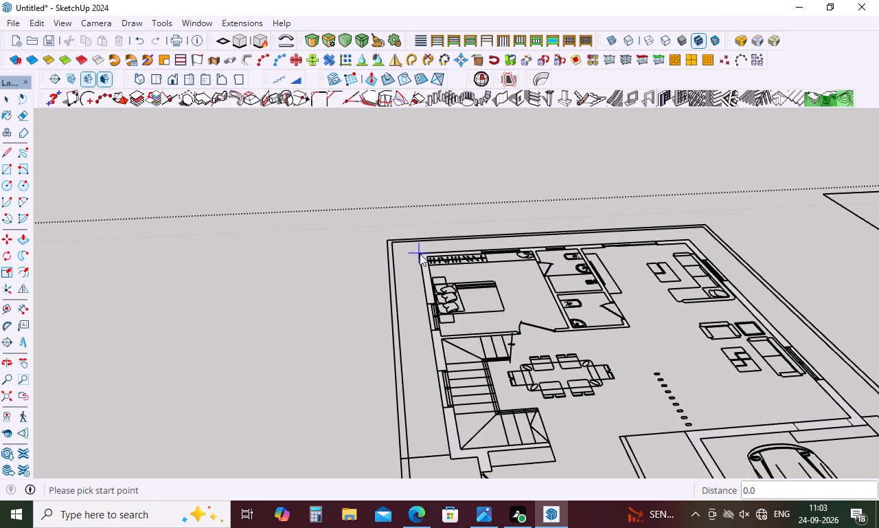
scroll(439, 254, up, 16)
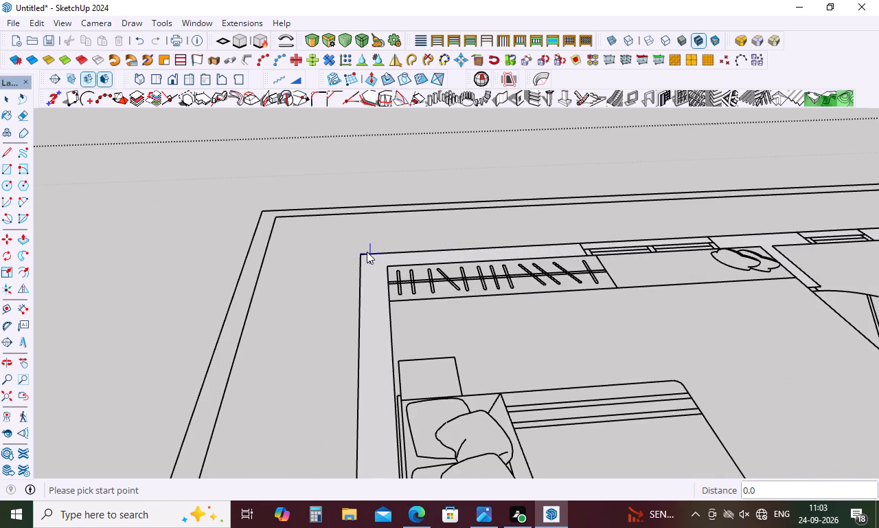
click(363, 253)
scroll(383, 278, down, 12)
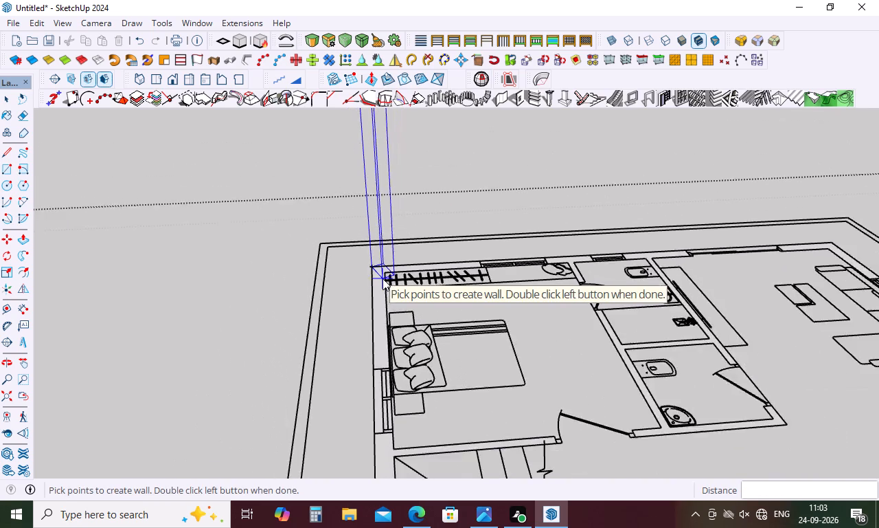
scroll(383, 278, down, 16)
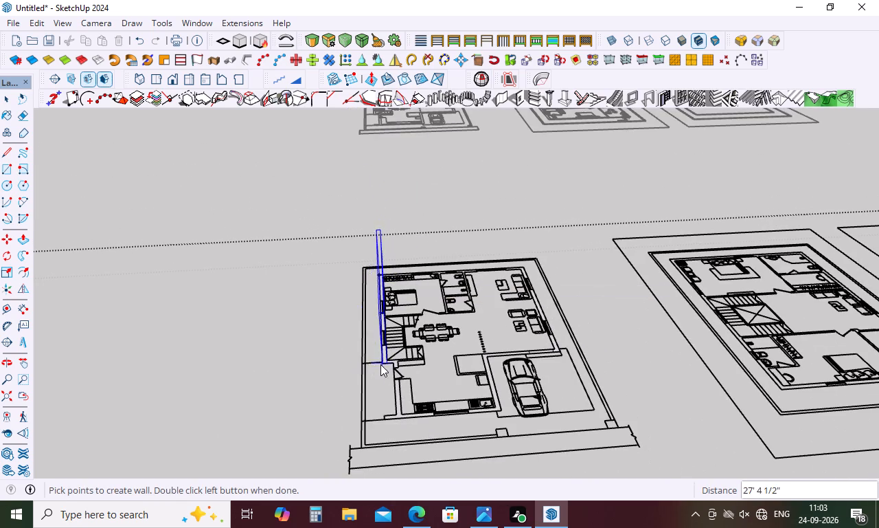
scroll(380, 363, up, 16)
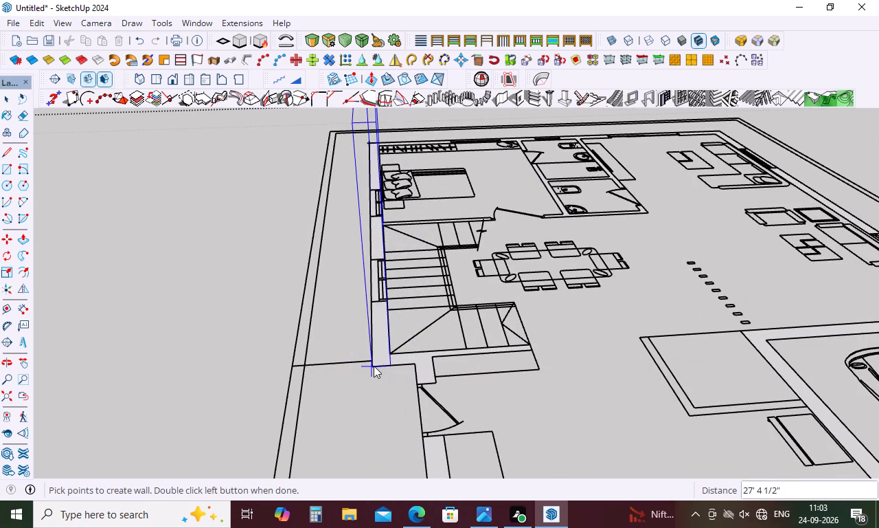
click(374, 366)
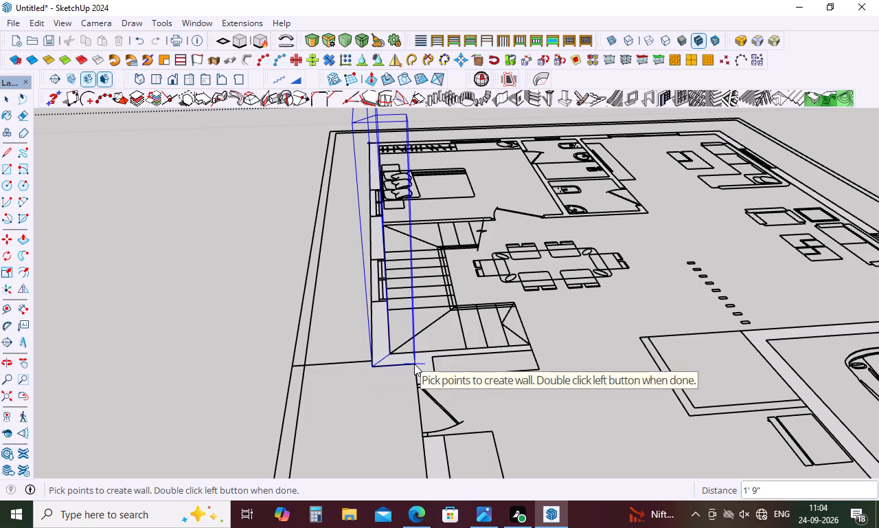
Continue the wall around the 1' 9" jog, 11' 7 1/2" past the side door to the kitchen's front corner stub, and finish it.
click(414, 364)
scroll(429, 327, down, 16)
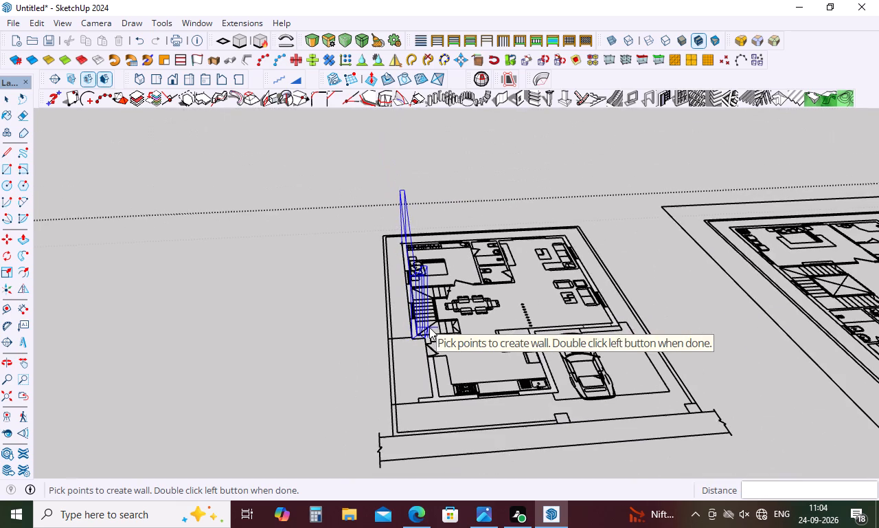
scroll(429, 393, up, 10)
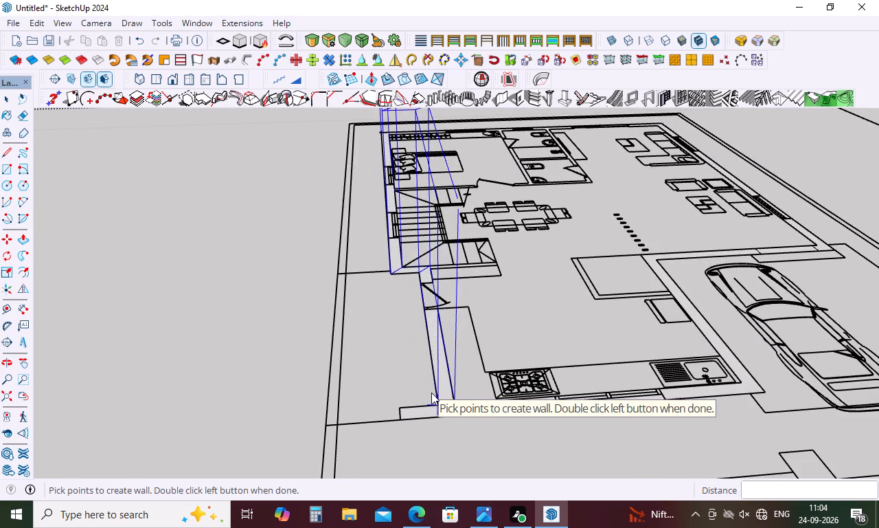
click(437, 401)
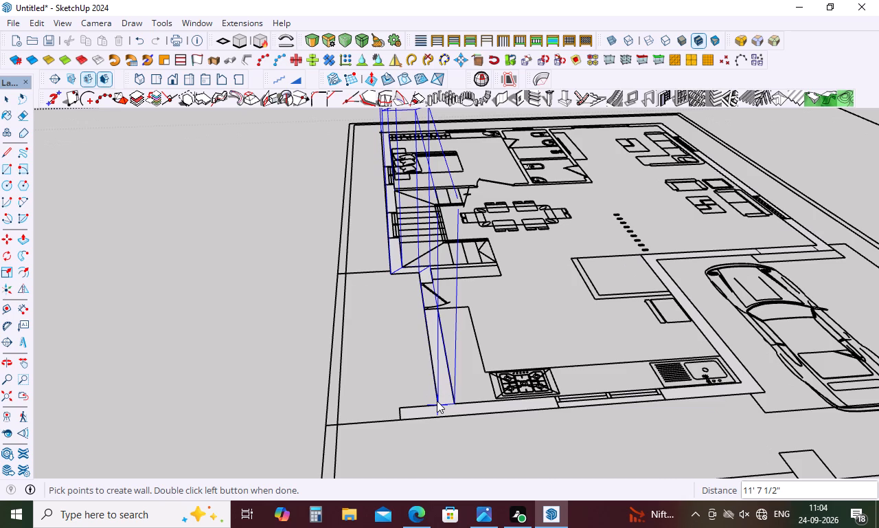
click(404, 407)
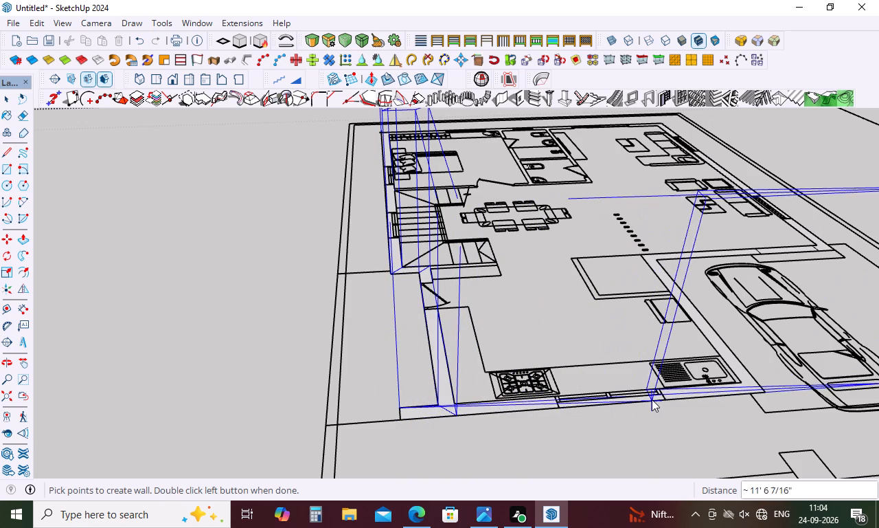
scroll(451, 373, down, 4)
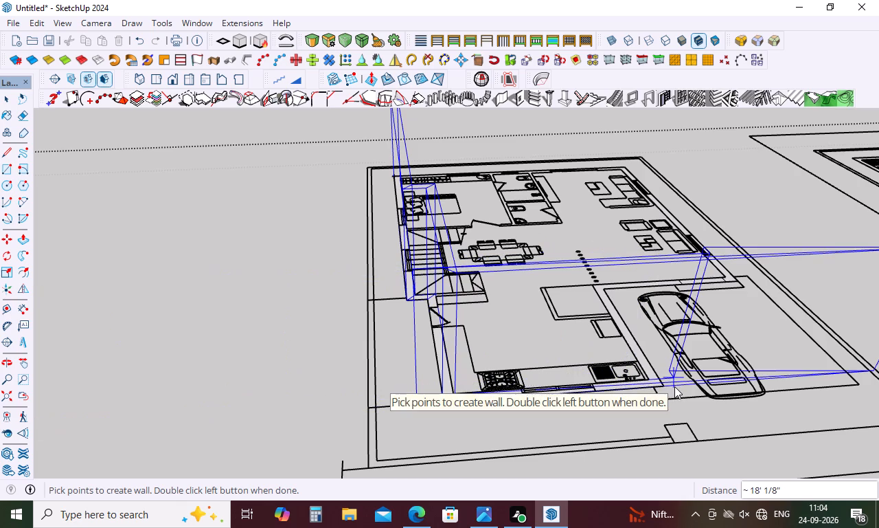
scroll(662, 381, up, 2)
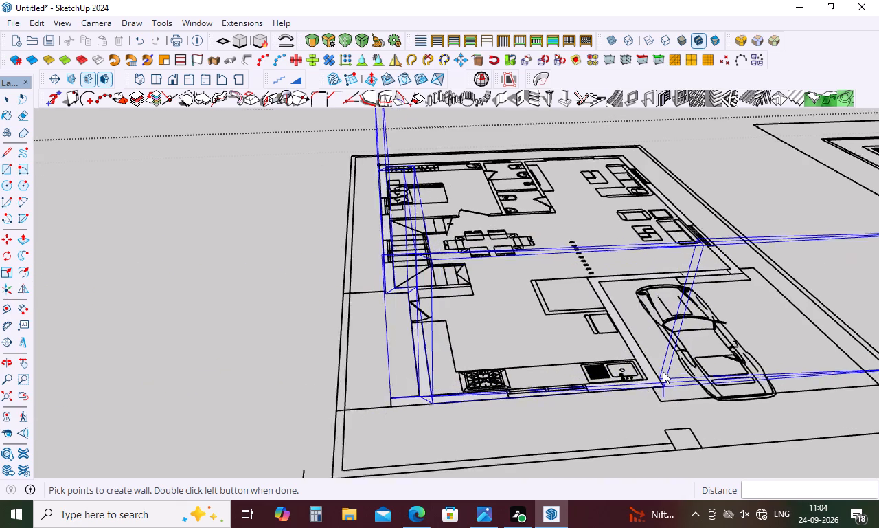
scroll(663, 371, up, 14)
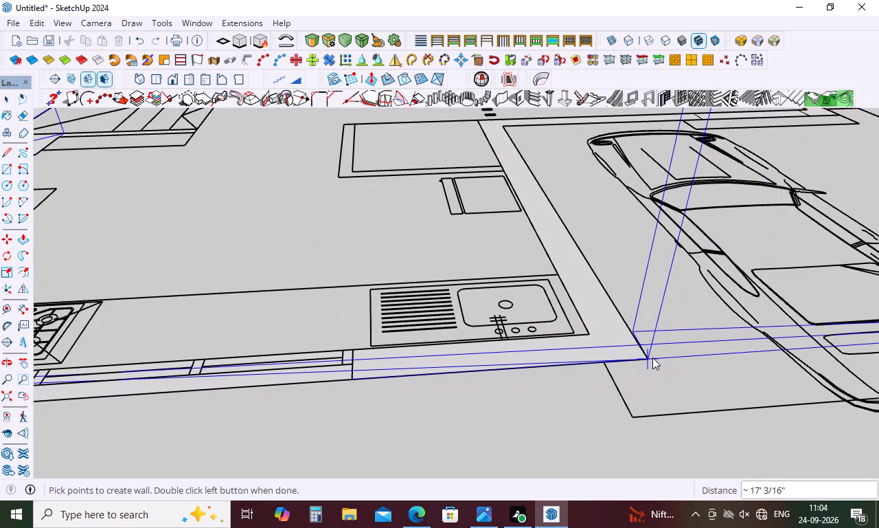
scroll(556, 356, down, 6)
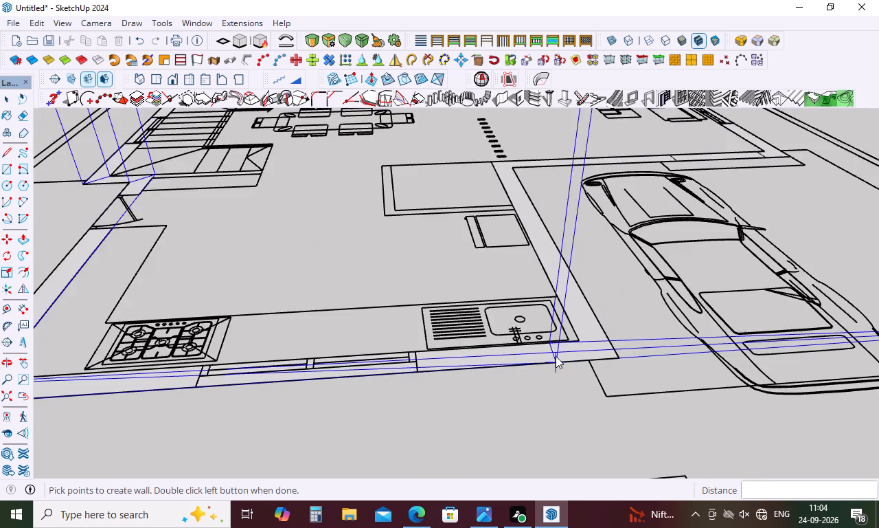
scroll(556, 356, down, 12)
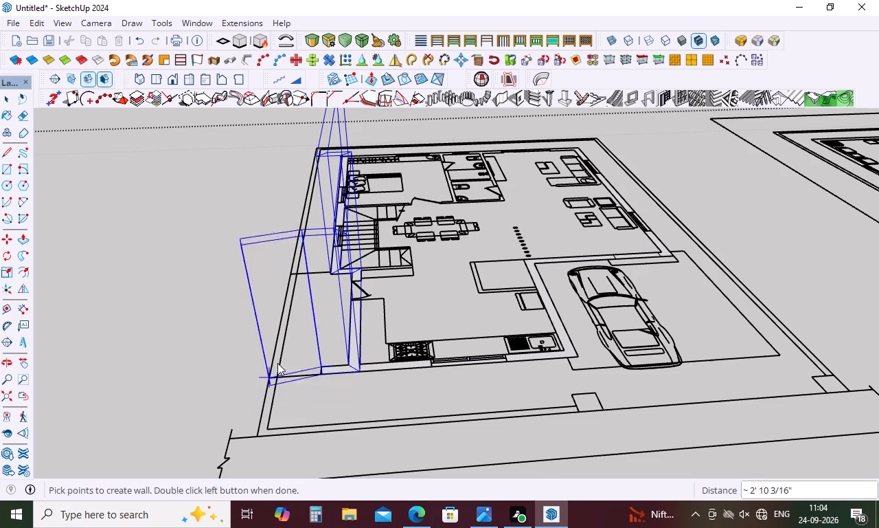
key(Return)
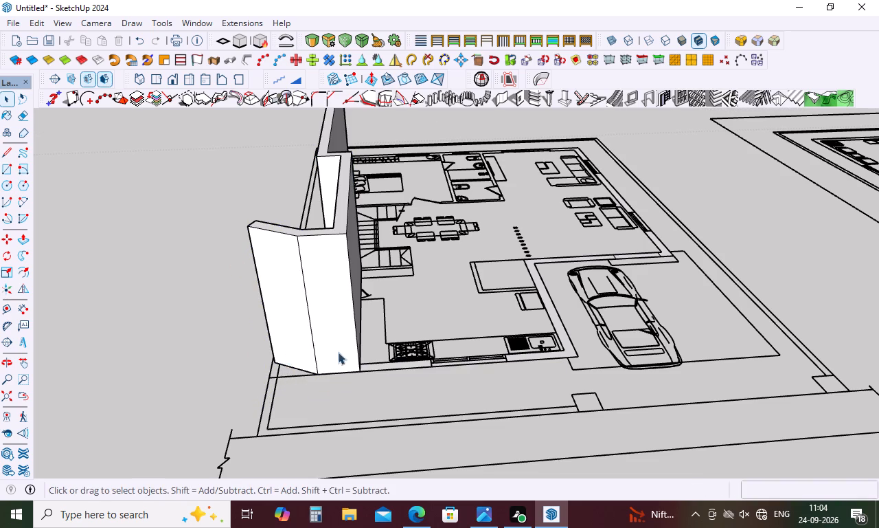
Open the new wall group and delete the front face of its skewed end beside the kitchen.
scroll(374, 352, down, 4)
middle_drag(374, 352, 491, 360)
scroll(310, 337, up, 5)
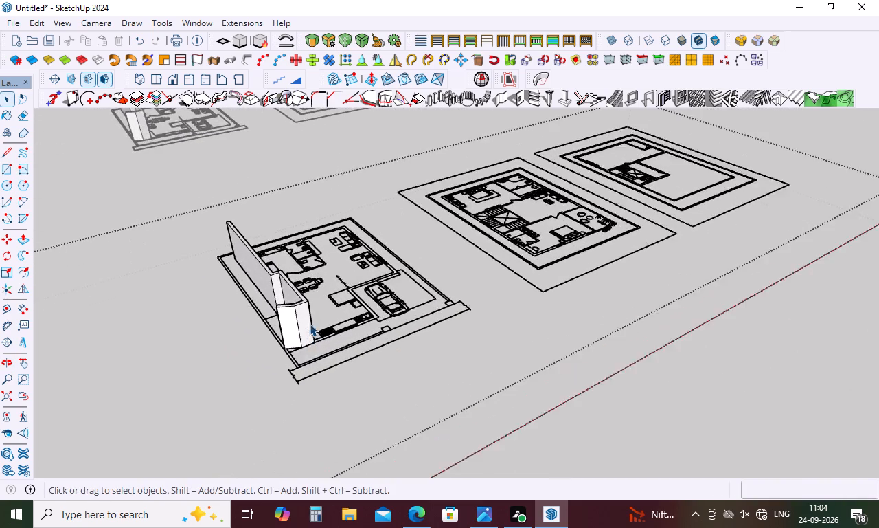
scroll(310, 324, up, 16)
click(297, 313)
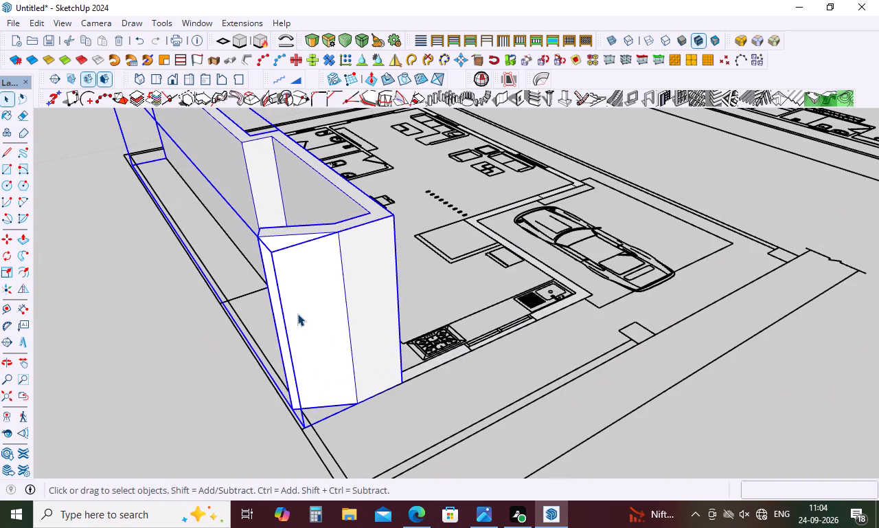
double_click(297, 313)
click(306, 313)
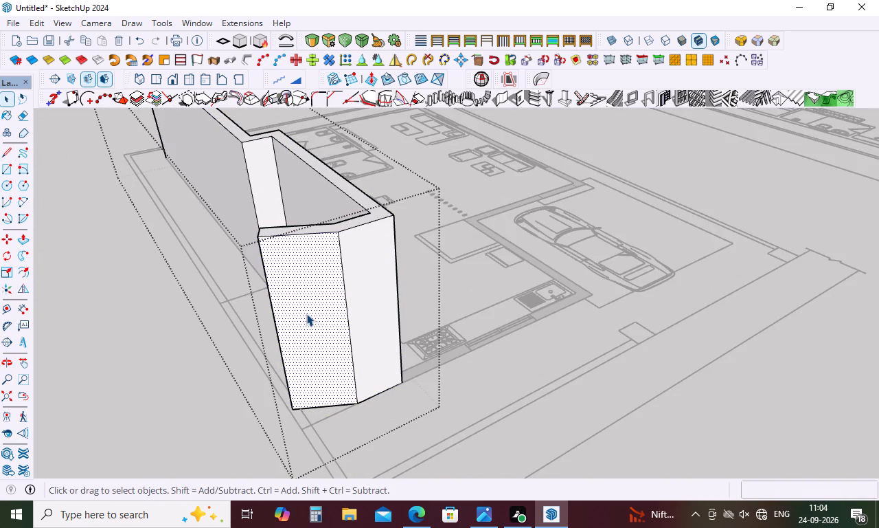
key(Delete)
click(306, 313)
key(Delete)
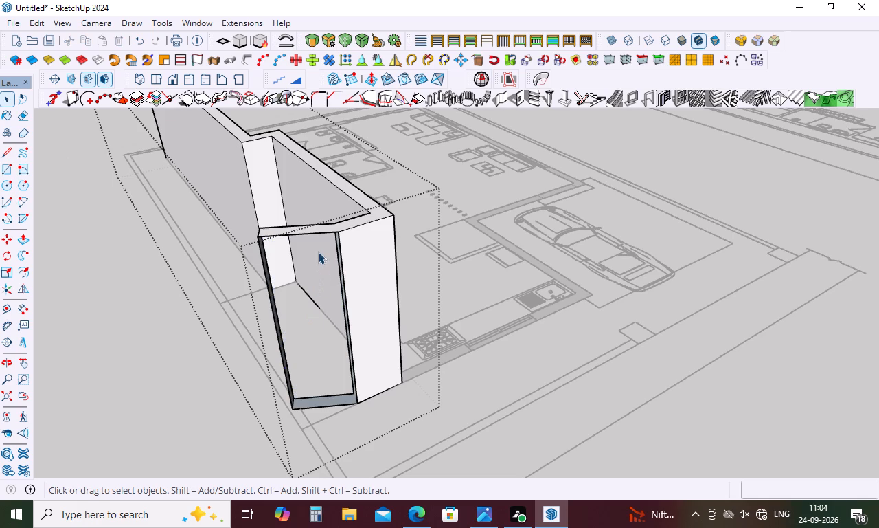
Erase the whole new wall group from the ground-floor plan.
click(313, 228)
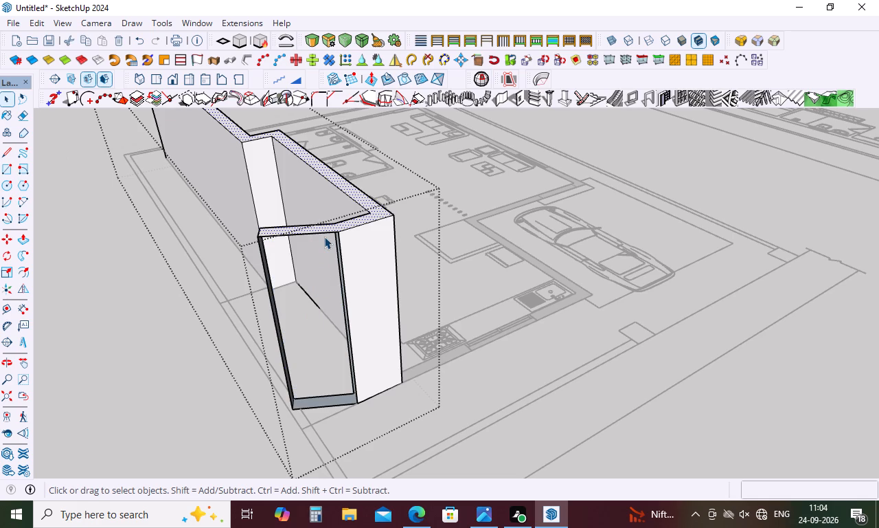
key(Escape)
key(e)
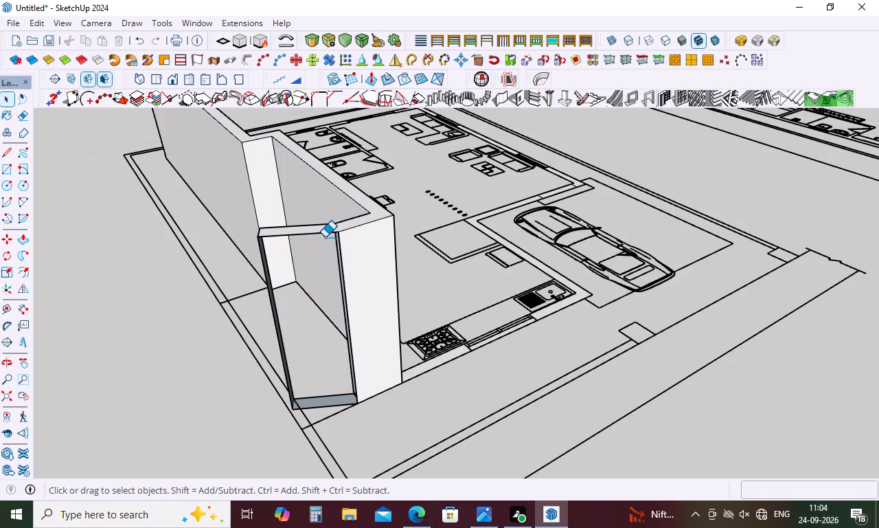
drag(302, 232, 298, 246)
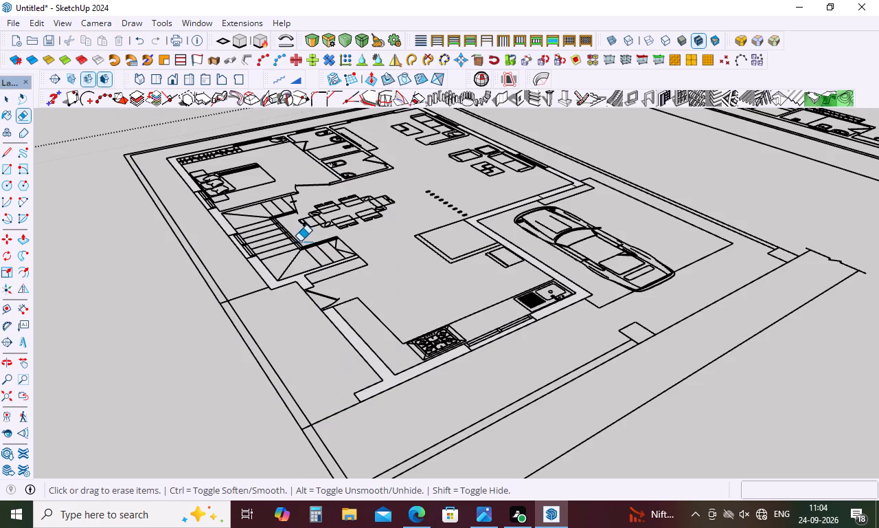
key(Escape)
Examine the ground-floor plan and the house reference photo from several angles to review the wall layout.
scroll(439, 367, down, 4)
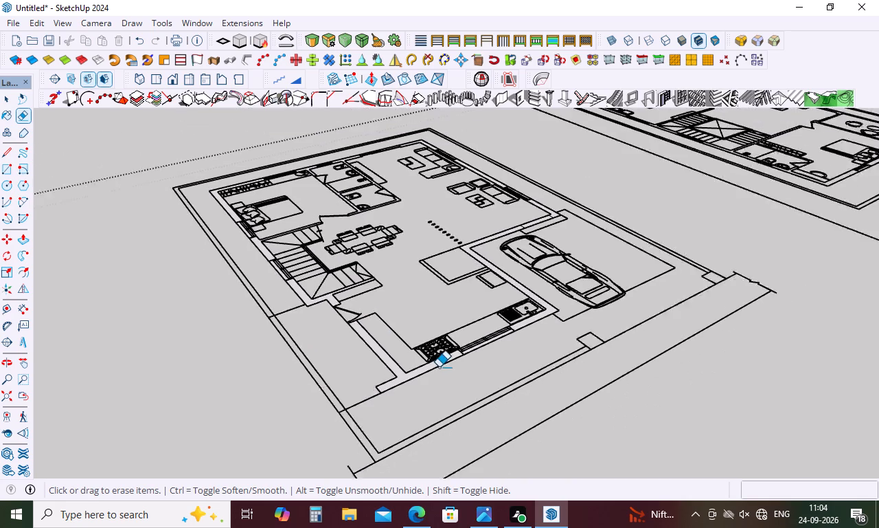
middle_drag(488, 357, 426, 408)
scroll(413, 406, down, 9)
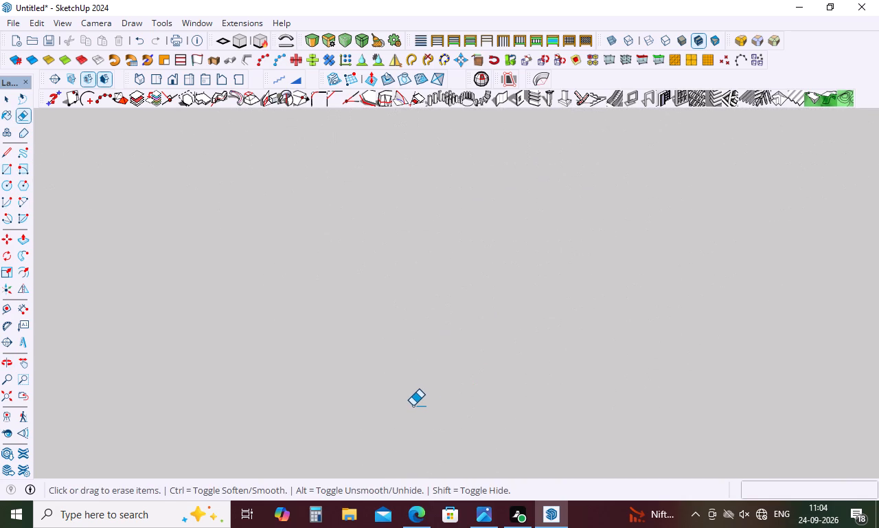
scroll(413, 406, down, 20)
scroll(422, 397, down, 5)
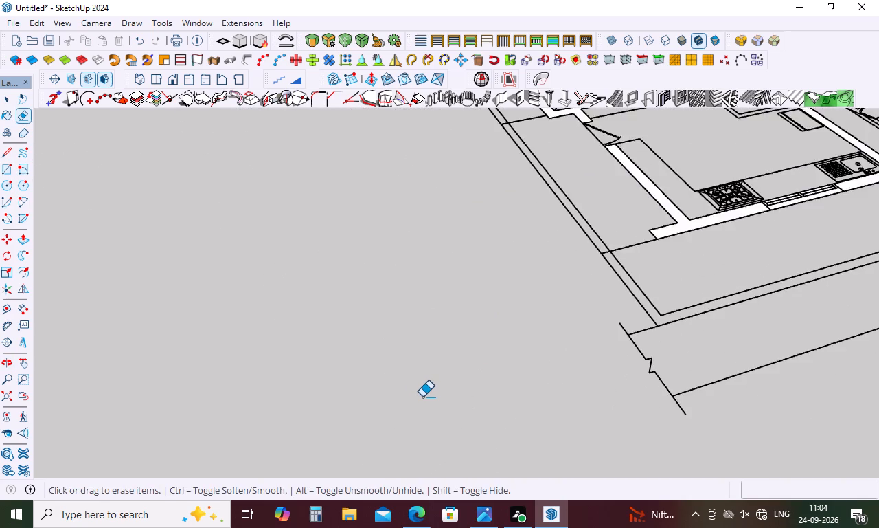
scroll(422, 397, down, 20)
middle_drag(591, 369, 468, 402)
scroll(477, 327, up, 9)
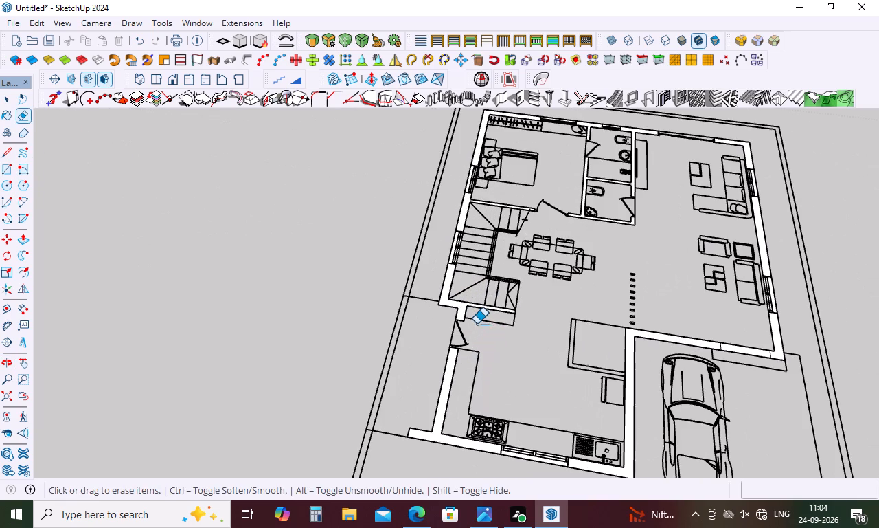
scroll(477, 332, down, 17)
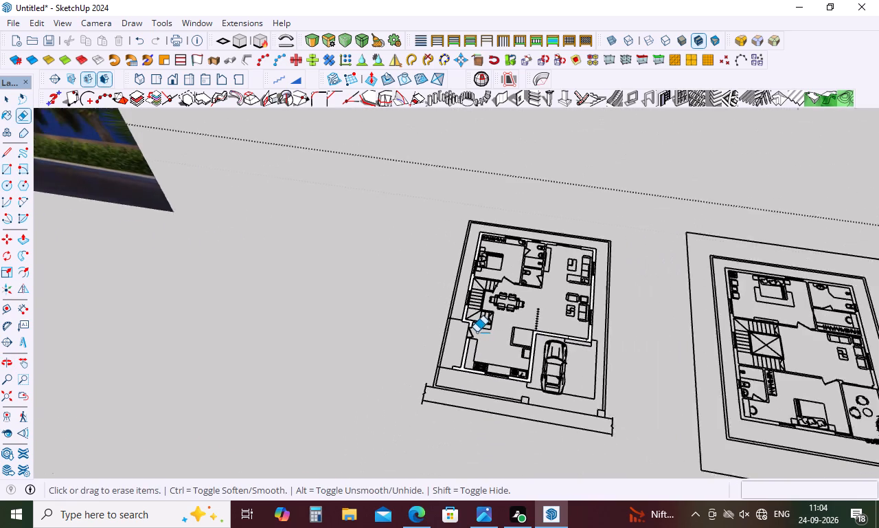
scroll(477, 332, down, 12)
middle_drag(402, 328, 441, 295)
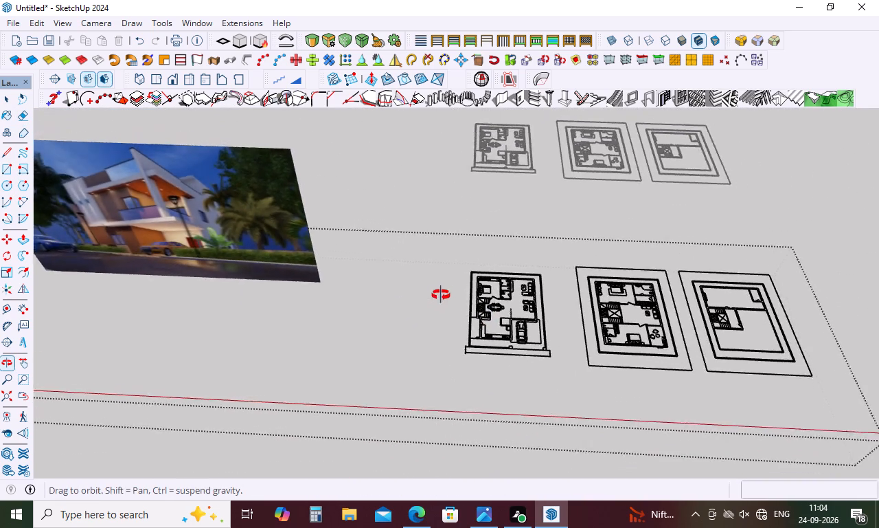
middle_drag(441, 295, 510, 201)
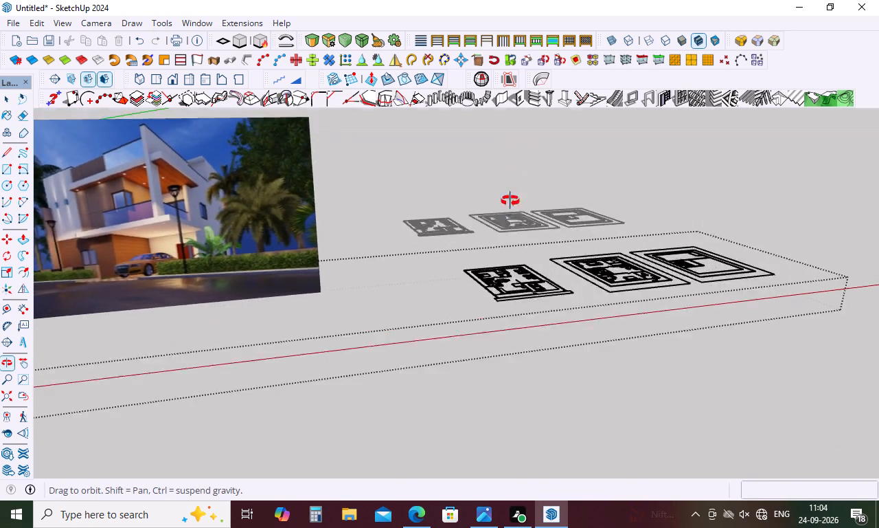
middle_drag(510, 201, 385, 340)
scroll(461, 338, up, 5)
scroll(556, 399, up, 5)
middle_drag(564, 384, 670, 379)
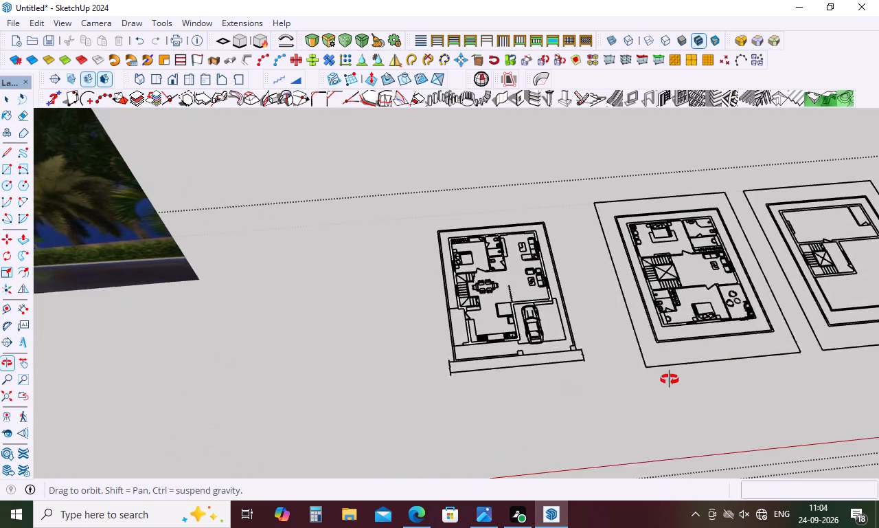
middle_drag(670, 379, 670, 379)
middle_drag(668, 379, 637, 388)
scroll(570, 344, up, 12)
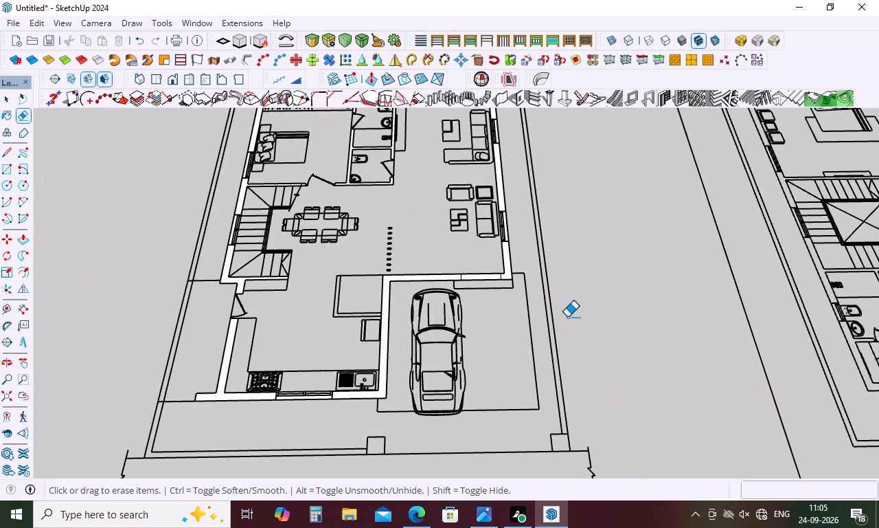
Erase the dividing lines across the wall strip behind the car and the narrow step outline along its outer side.
key(Escape)
key(p)
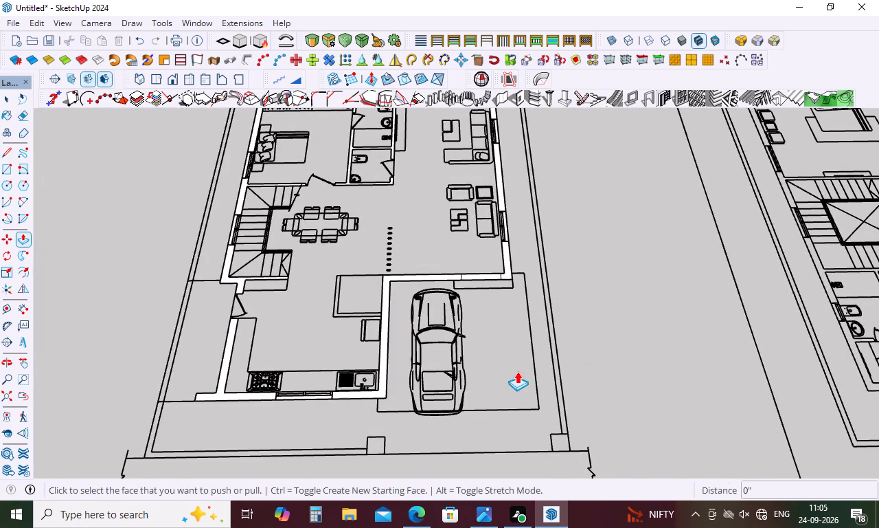
key(Escape)
scroll(479, 278, up, 11)
key(e)
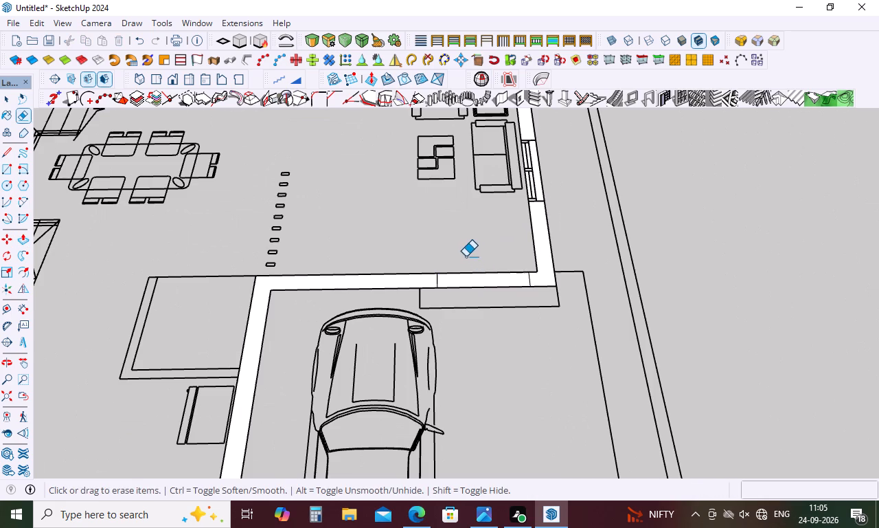
scroll(437, 328, up, 5)
click(438, 261)
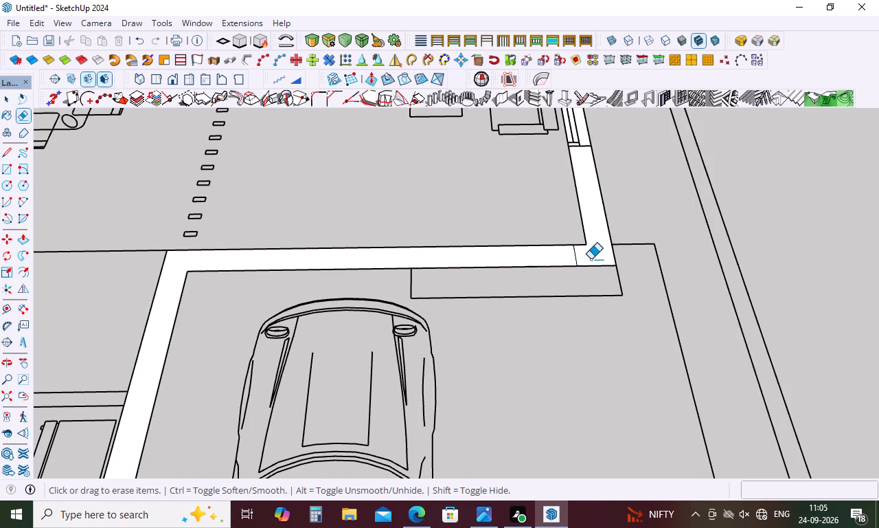
click(576, 255)
drag(564, 287, 558, 314)
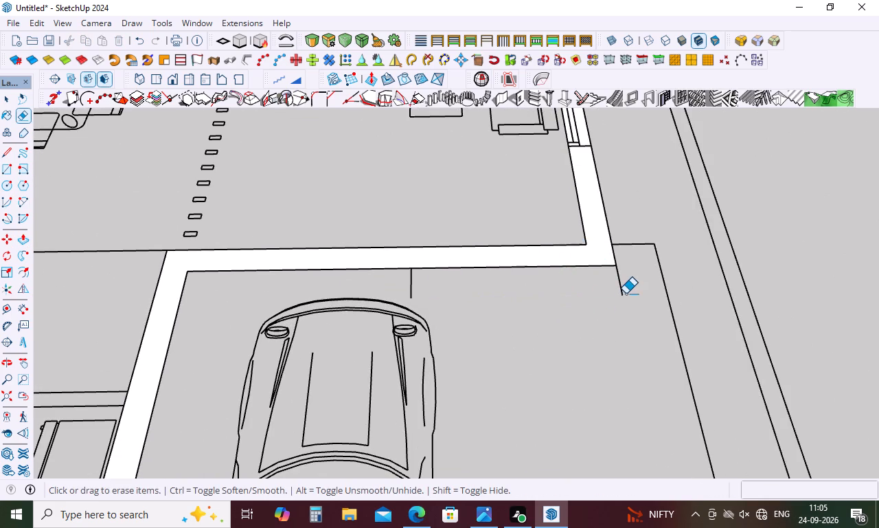
drag(626, 294, 606, 300)
click(409, 285)
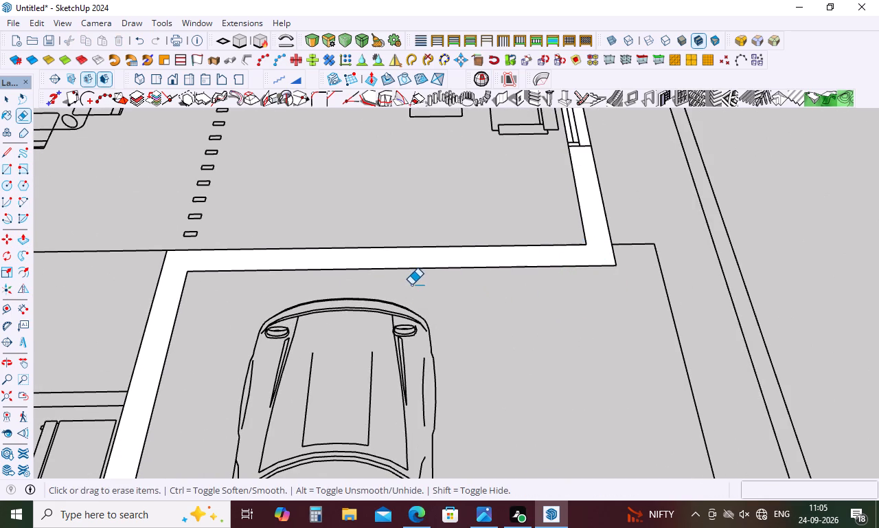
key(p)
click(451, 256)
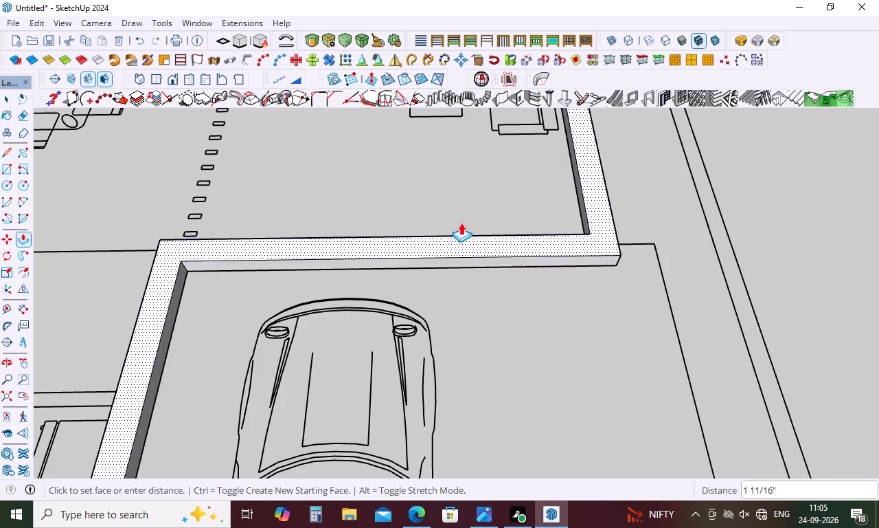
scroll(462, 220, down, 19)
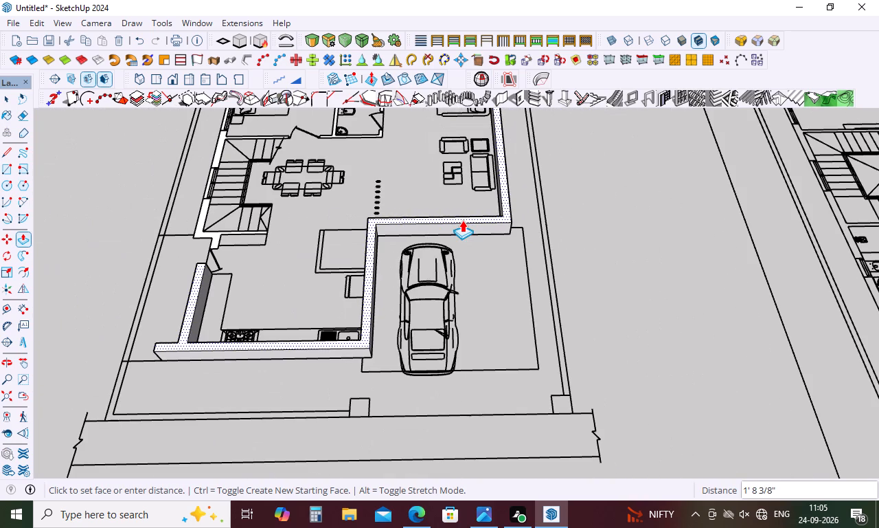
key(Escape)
Draw a rectangle across the kitchen's side door opening to bridge the gap in the ground-floor wall strip.
scroll(490, 263, down, 5)
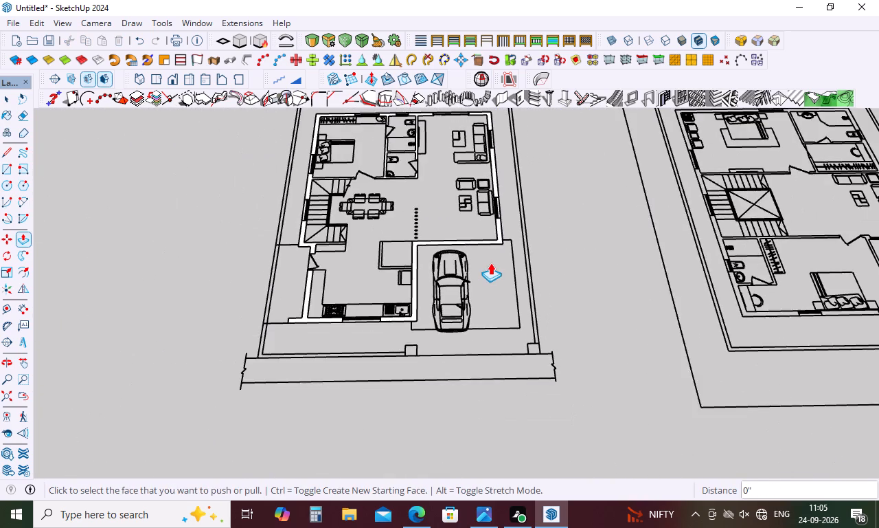
scroll(490, 263, down, 4)
scroll(344, 224, up, 8)
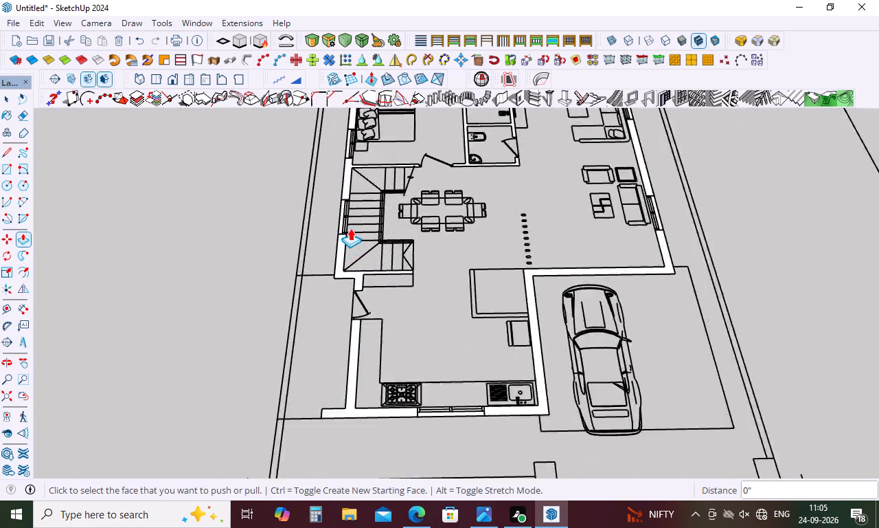
scroll(350, 228, up, 8)
key(r)
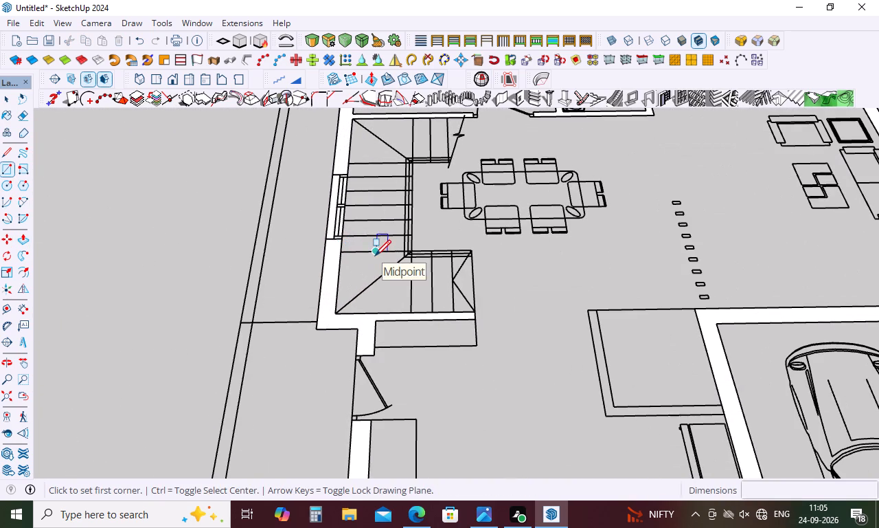
click(356, 353)
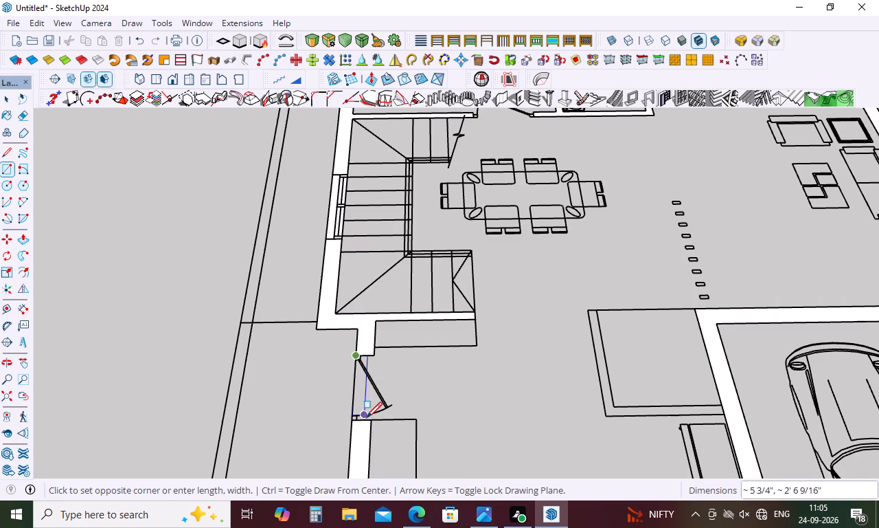
click(369, 424)
Draw a rectangle over the living room's rear sliding-door opening to bridge the gap in the wall strip.
scroll(420, 414, down, 10)
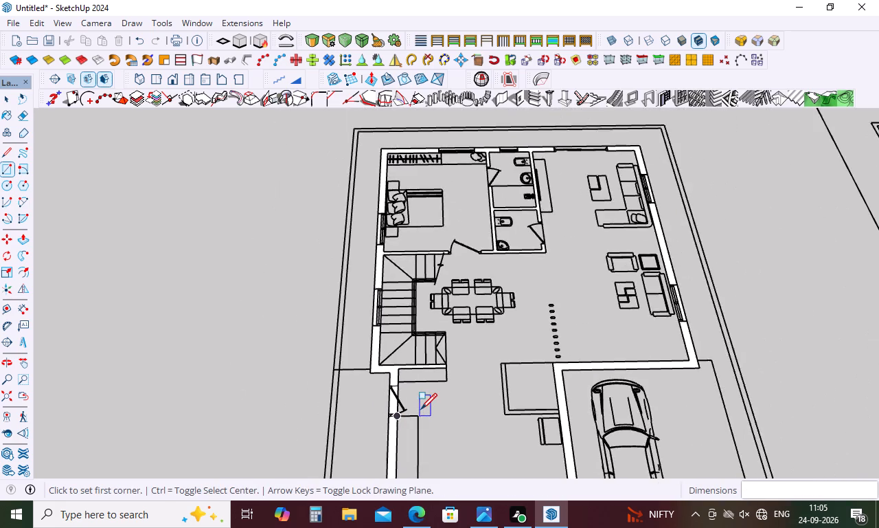
scroll(421, 409, down, 4)
scroll(385, 258, up, 9)
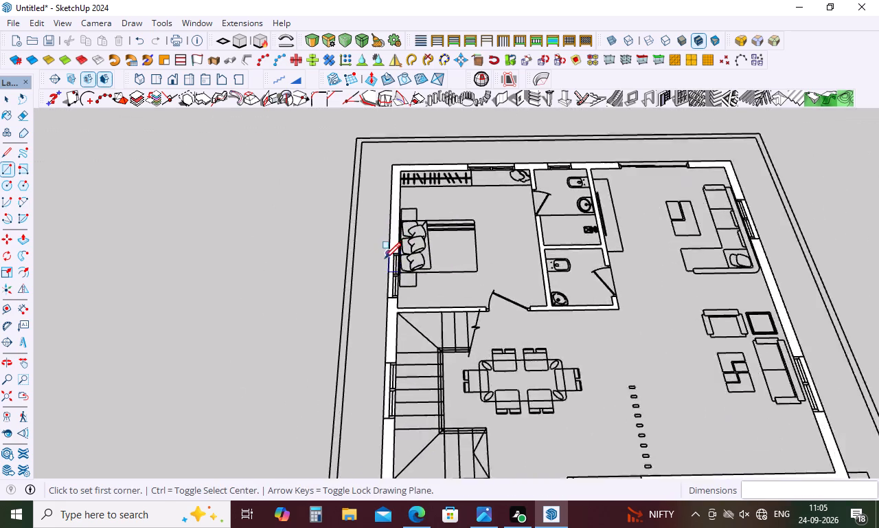
scroll(385, 258, up, 11)
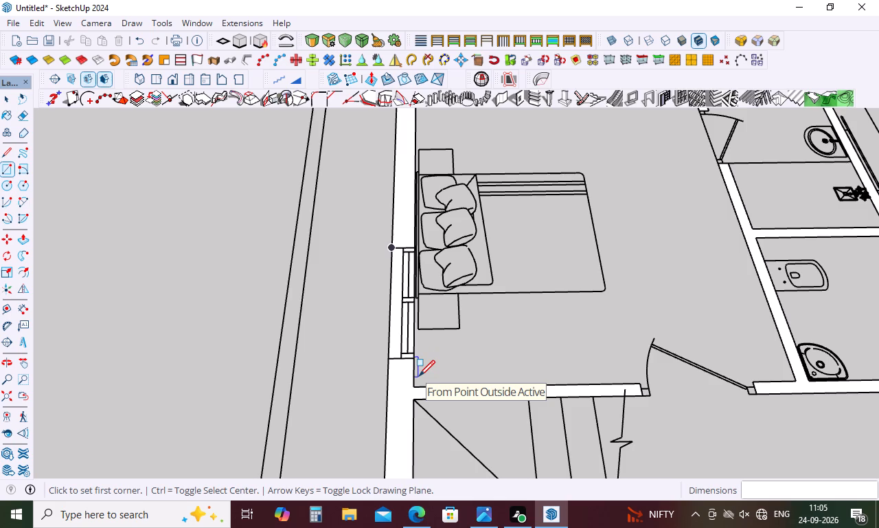
scroll(419, 375, down, 19)
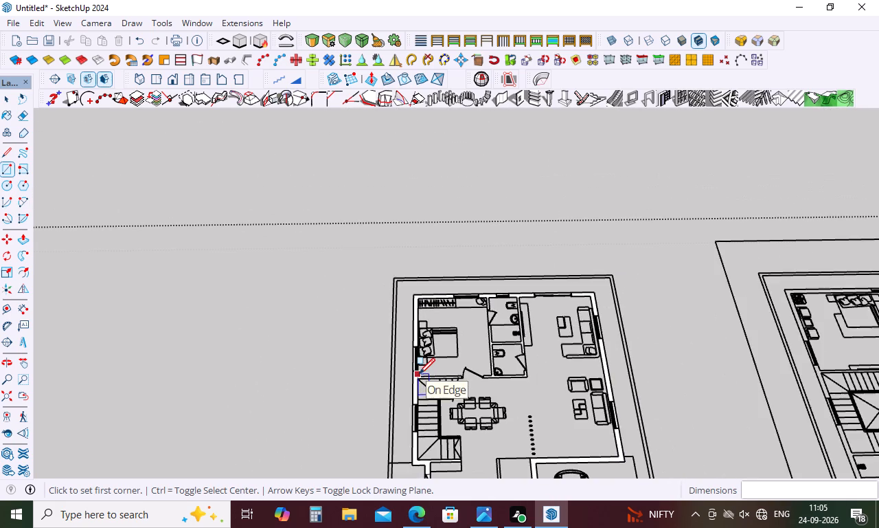
scroll(419, 374, down, 4)
scroll(487, 305, up, 9)
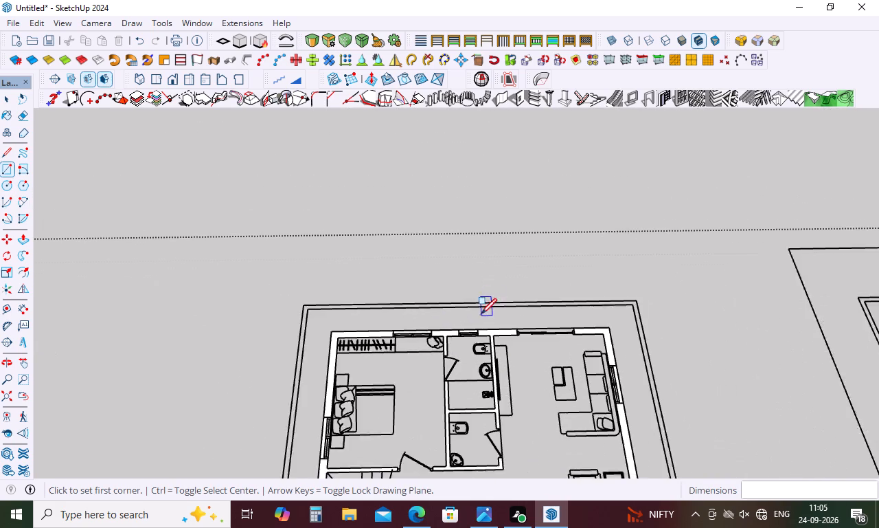
scroll(481, 314, up, 5)
scroll(426, 330, up, 6)
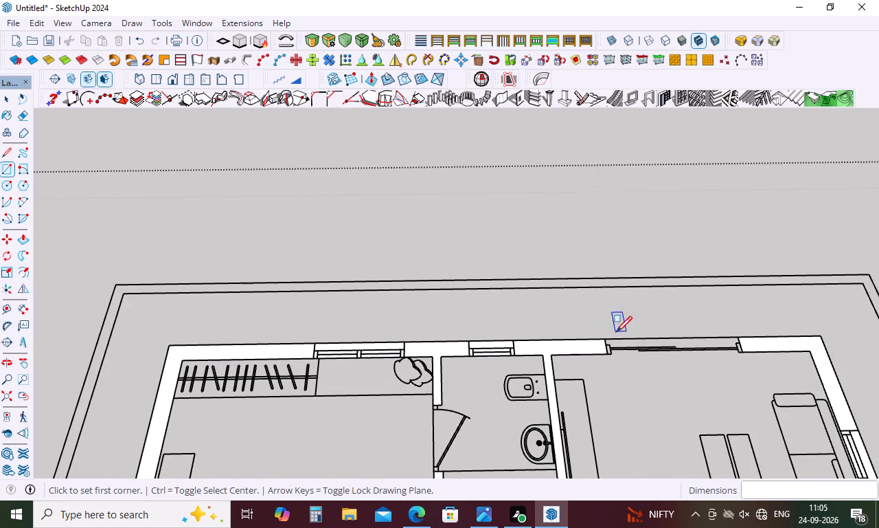
click(606, 338)
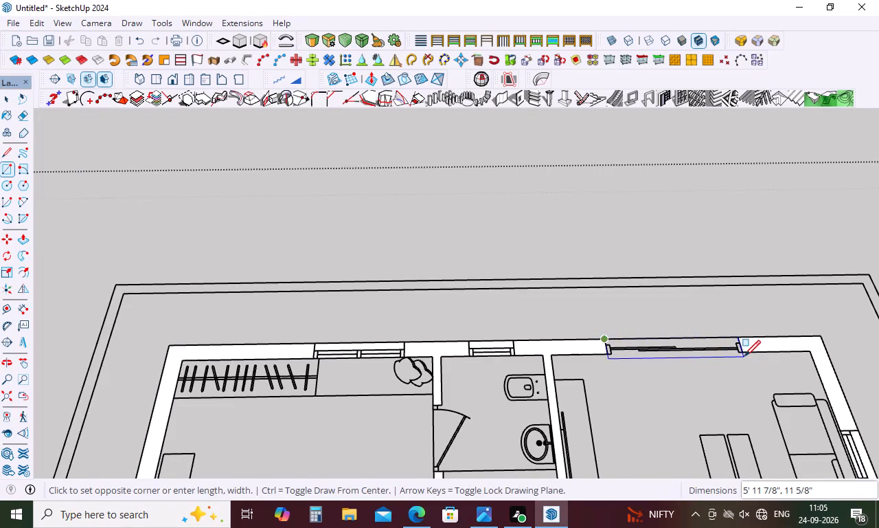
click(744, 355)
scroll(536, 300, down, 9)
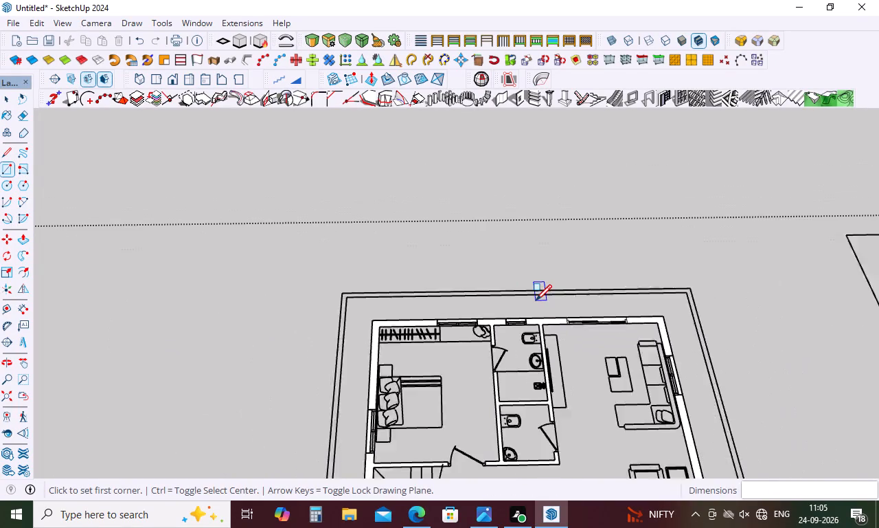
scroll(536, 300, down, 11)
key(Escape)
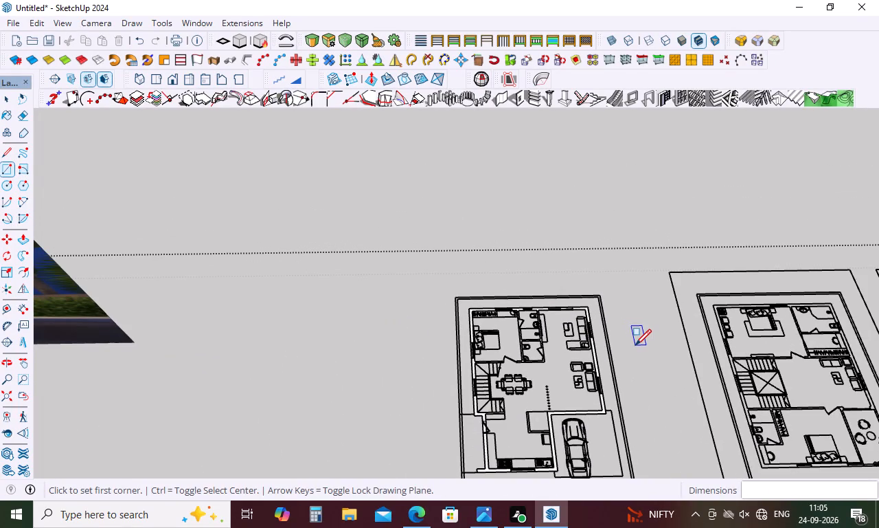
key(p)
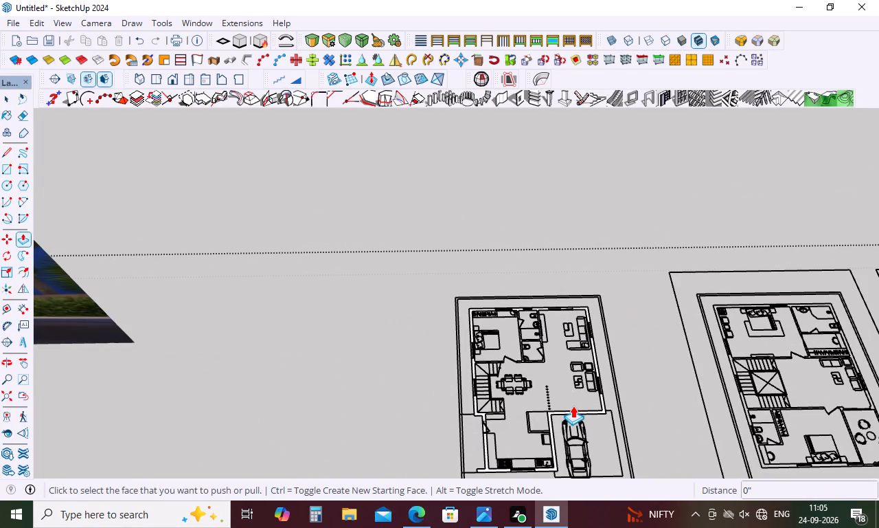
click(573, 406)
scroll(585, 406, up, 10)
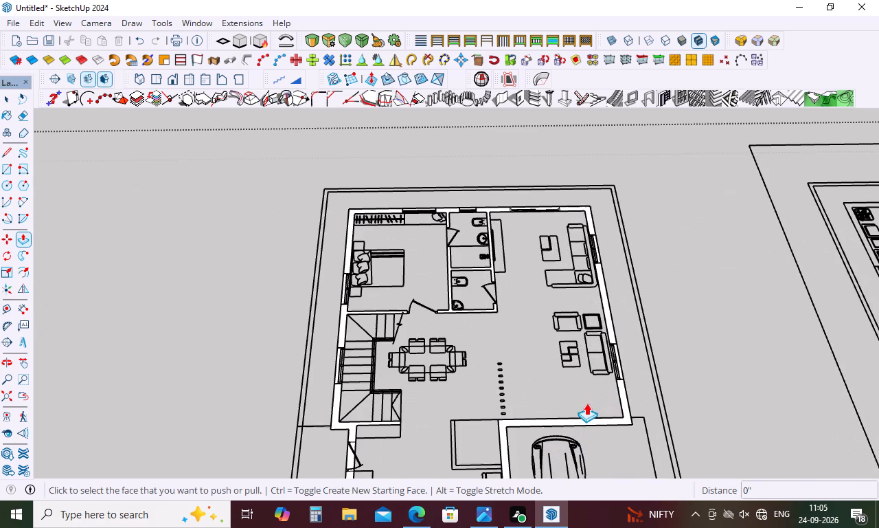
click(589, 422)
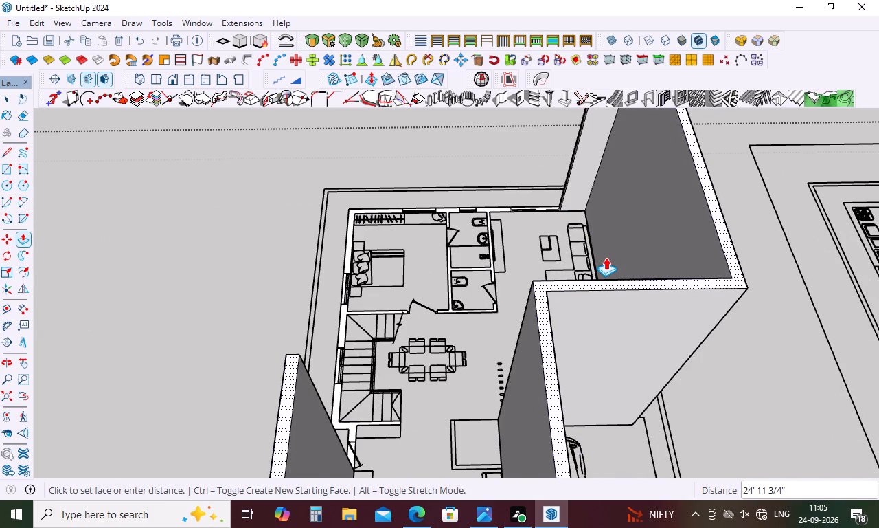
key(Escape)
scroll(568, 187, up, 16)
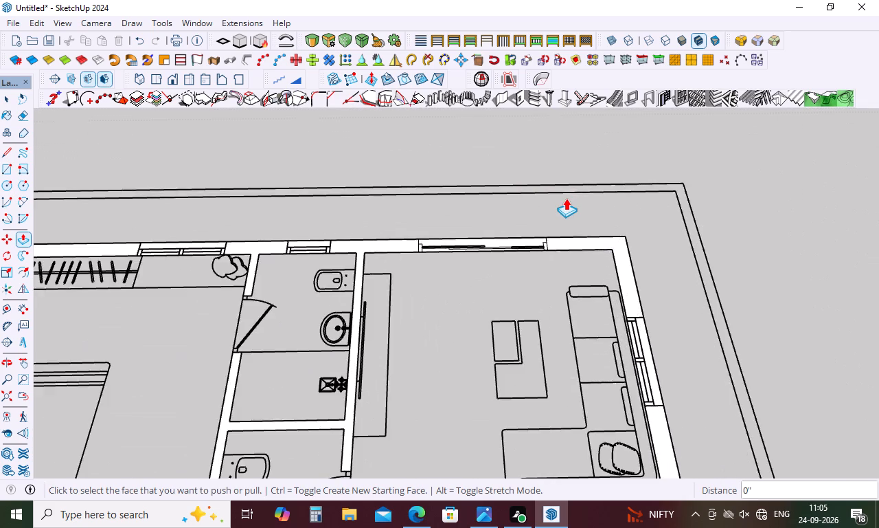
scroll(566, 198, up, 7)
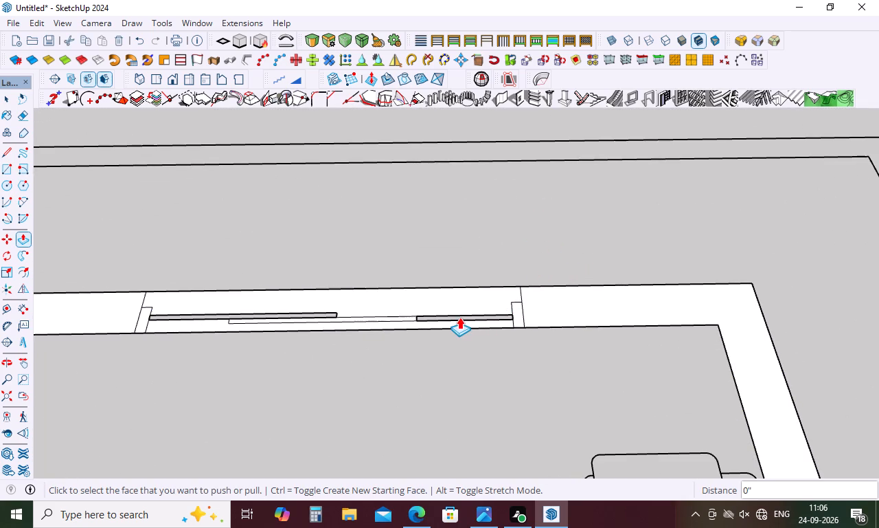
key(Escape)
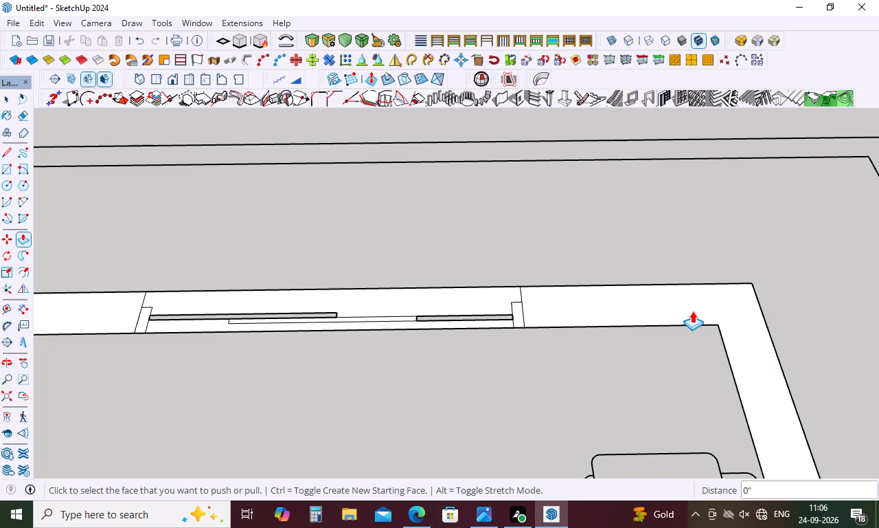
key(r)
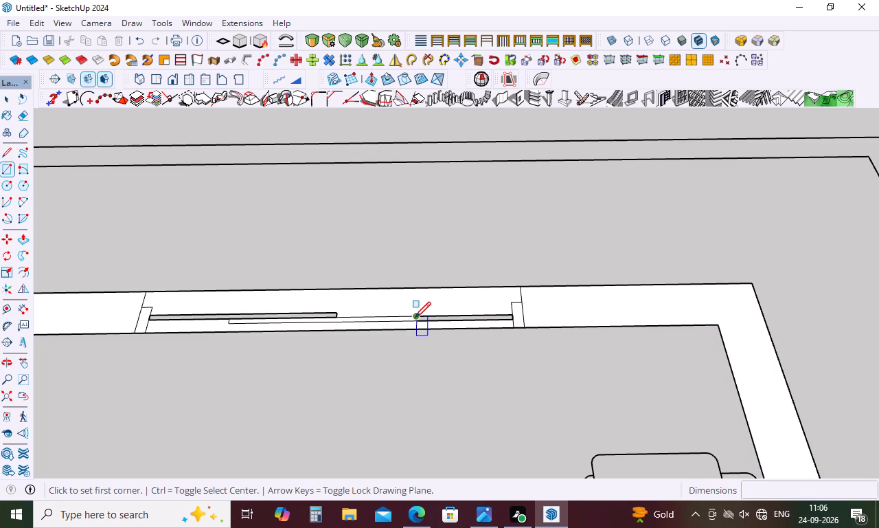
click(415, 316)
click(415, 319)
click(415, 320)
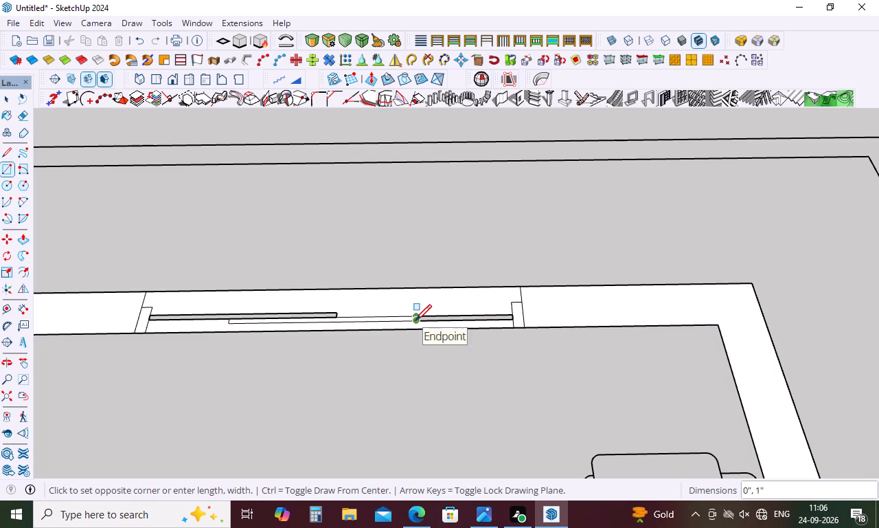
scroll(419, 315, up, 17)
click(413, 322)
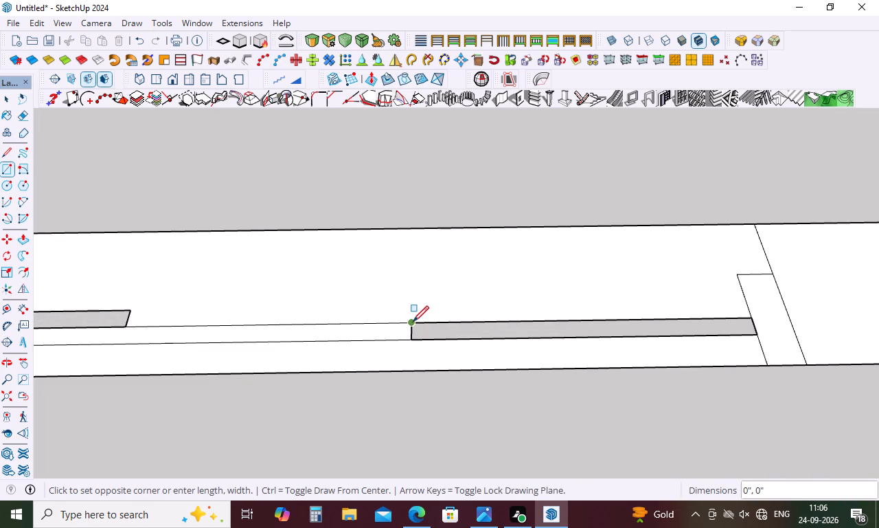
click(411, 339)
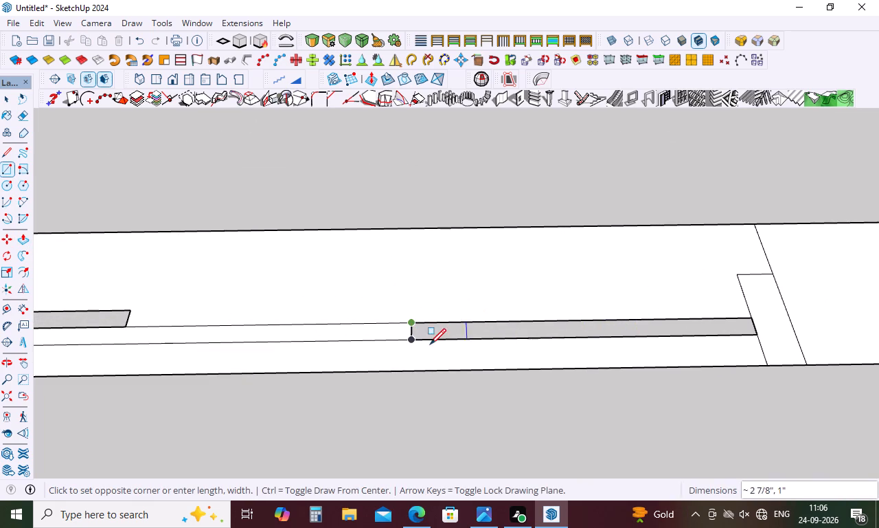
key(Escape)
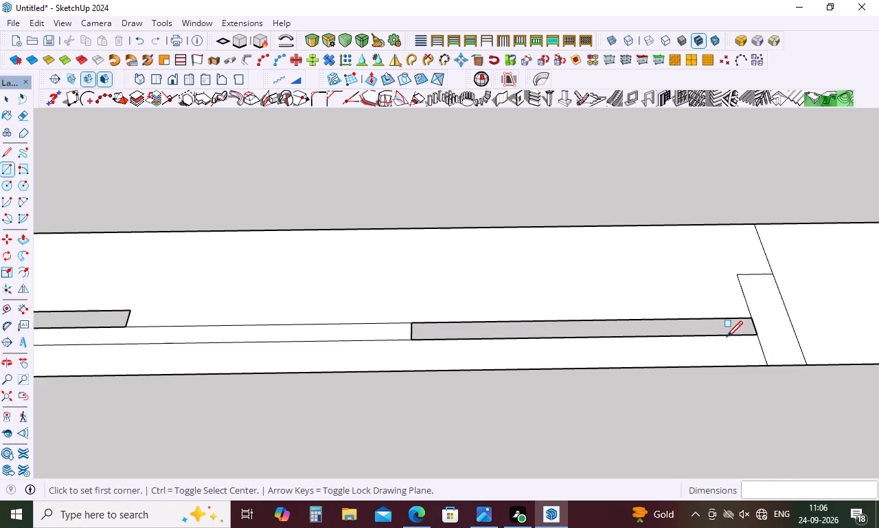
Draw a 1" line across the inner end of the unfilled sliding-door panel nearest the house corner to fill its face.
key(l)
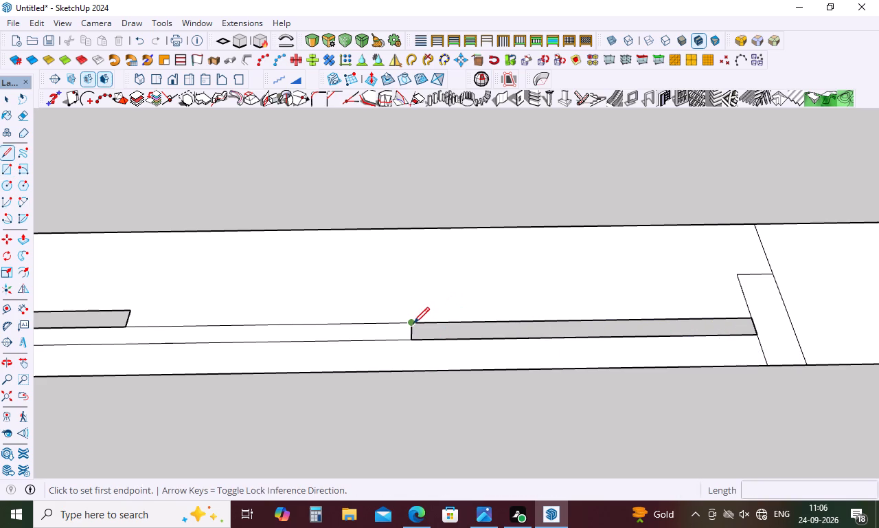
click(413, 323)
click(407, 342)
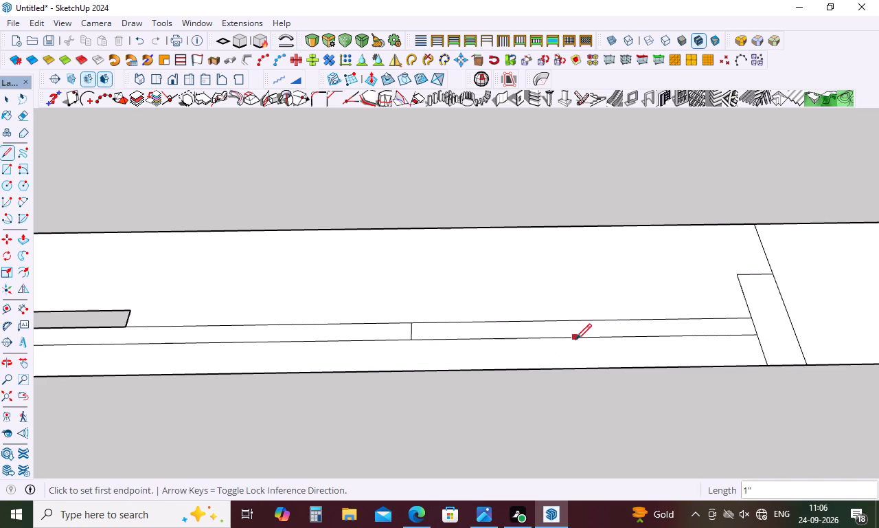
Draw a 1" line across the jamb-side end of the unfilled sliding-door panel nearest the bathroom to fill its face.
scroll(575, 340, down, 5)
scroll(331, 346, down, 4)
scroll(511, 331, down, 5)
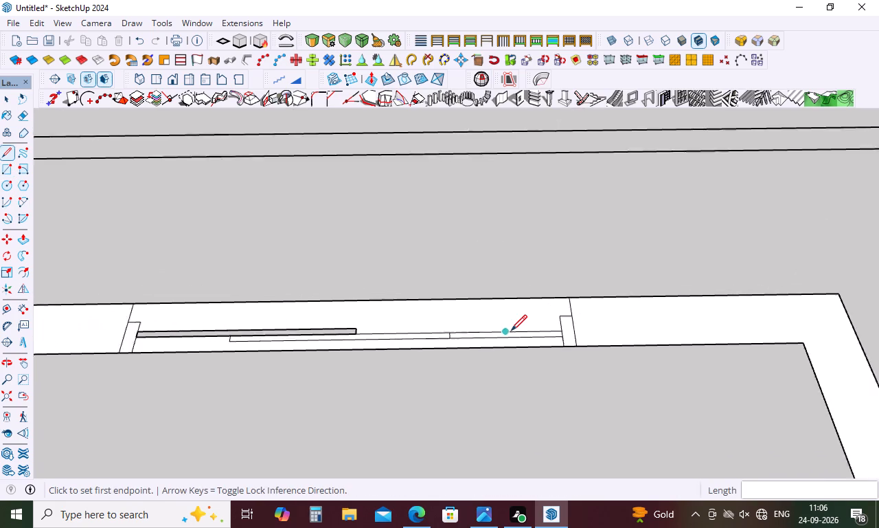
scroll(511, 331, down, 4)
scroll(260, 326, up, 4)
scroll(347, 345, up, 10)
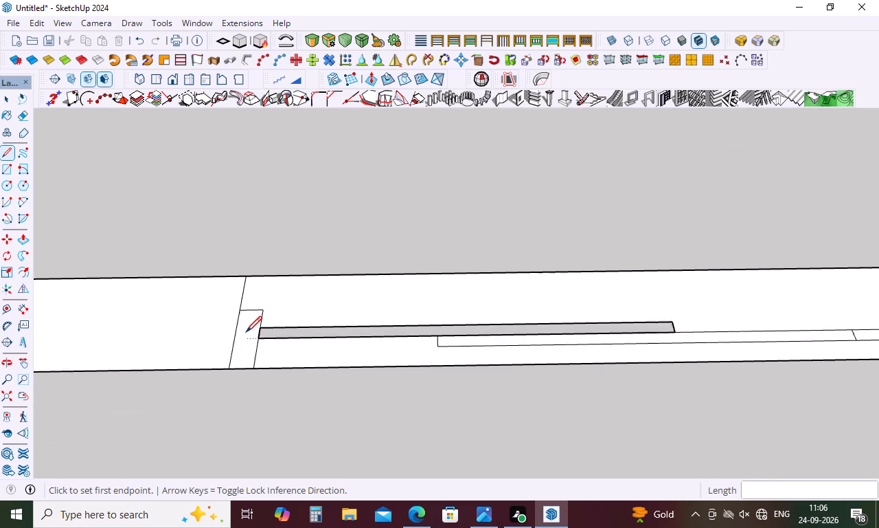
scroll(246, 332, up, 11)
click(280, 324)
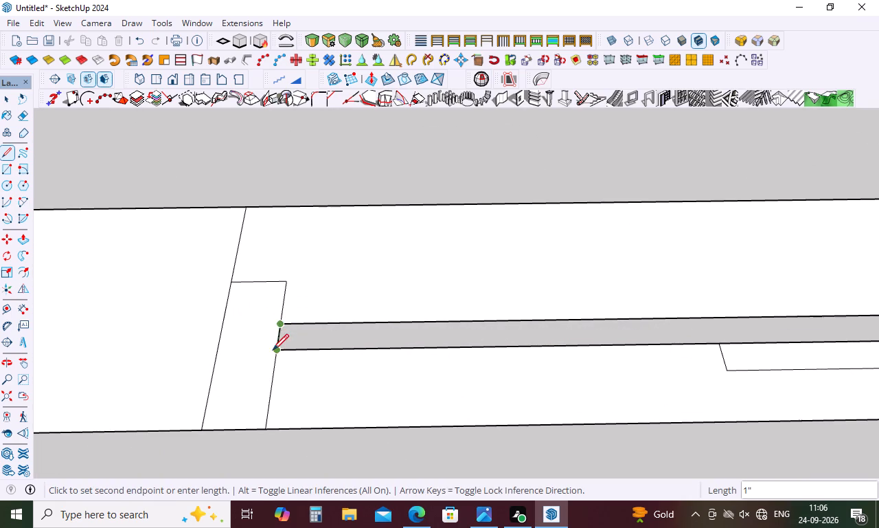
click(273, 350)
Examine the rear wall and bedroom side wall strips of the ground-floor plan for remaining gaps.
scroll(477, 321, down, 20)
scroll(477, 321, down, 2)
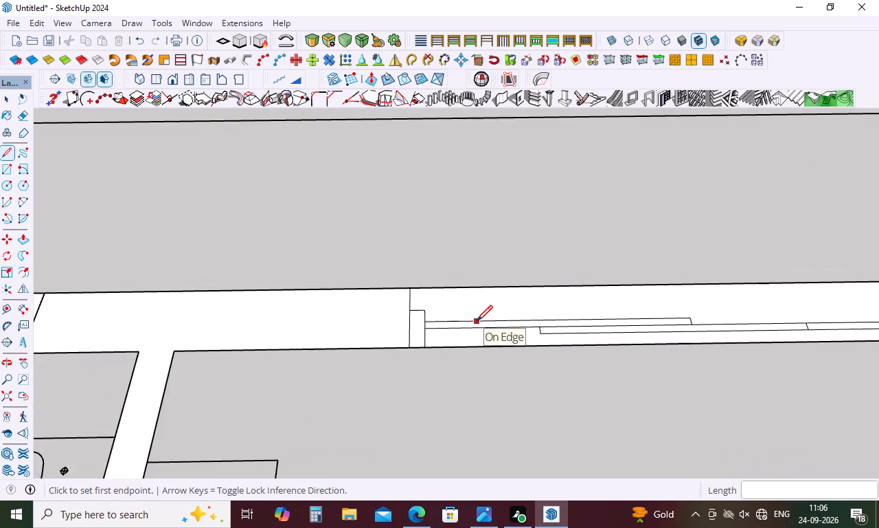
scroll(477, 321, down, 16)
scroll(477, 321, down, 12)
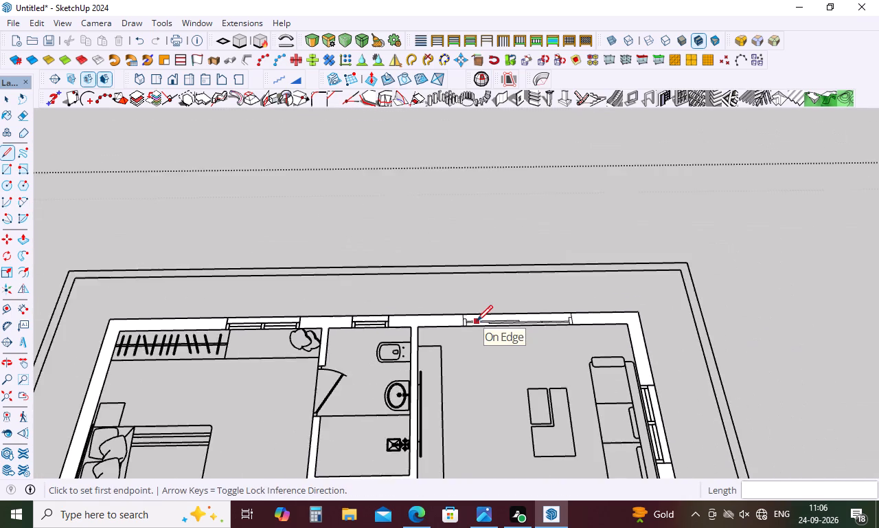
scroll(477, 321, down, 15)
scroll(421, 327, up, 4)
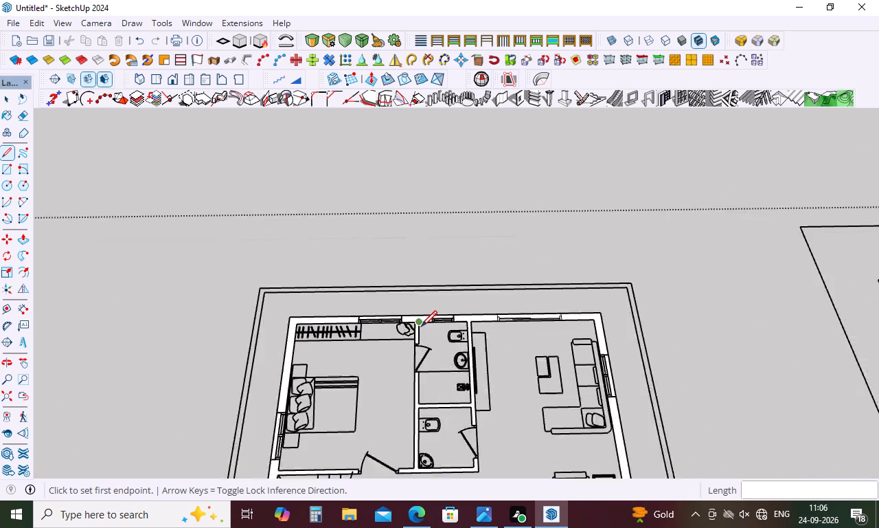
scroll(421, 327, up, 18)
scroll(455, 320, down, 11)
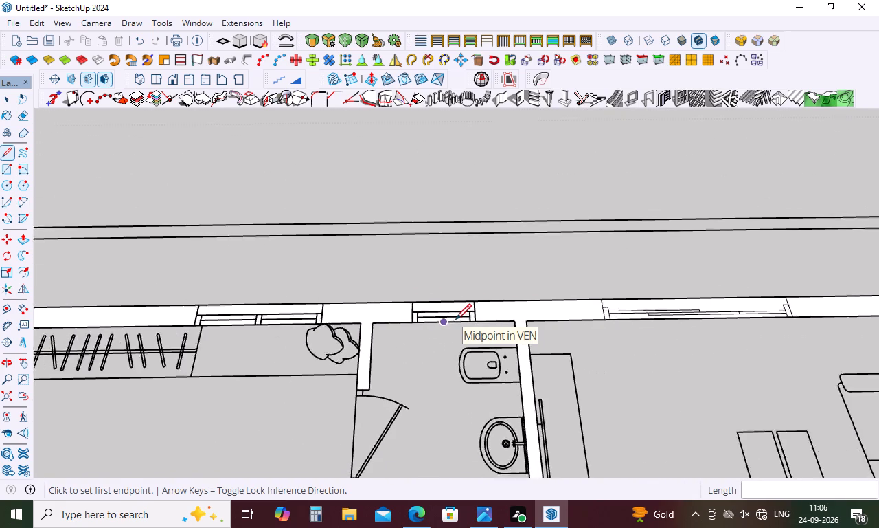
scroll(455, 320, down, 17)
scroll(456, 319, down, 5)
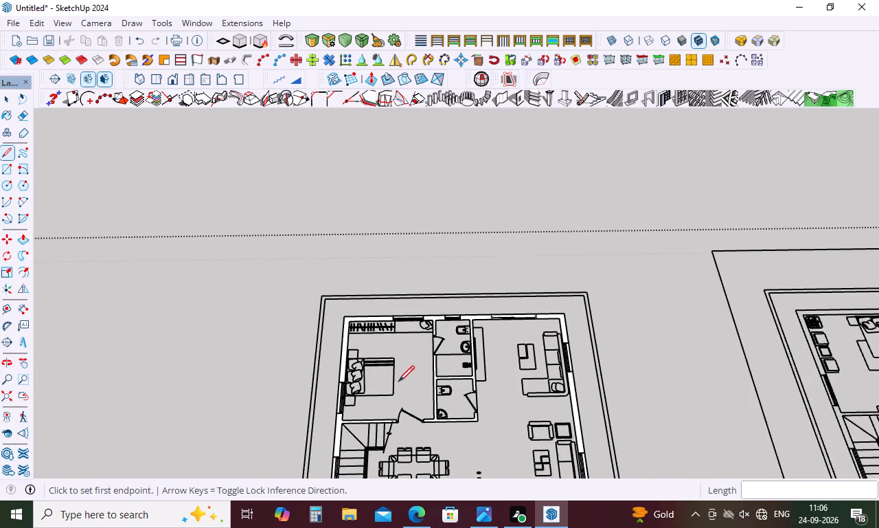
scroll(312, 452, up, 10)
scroll(376, 380, up, 11)
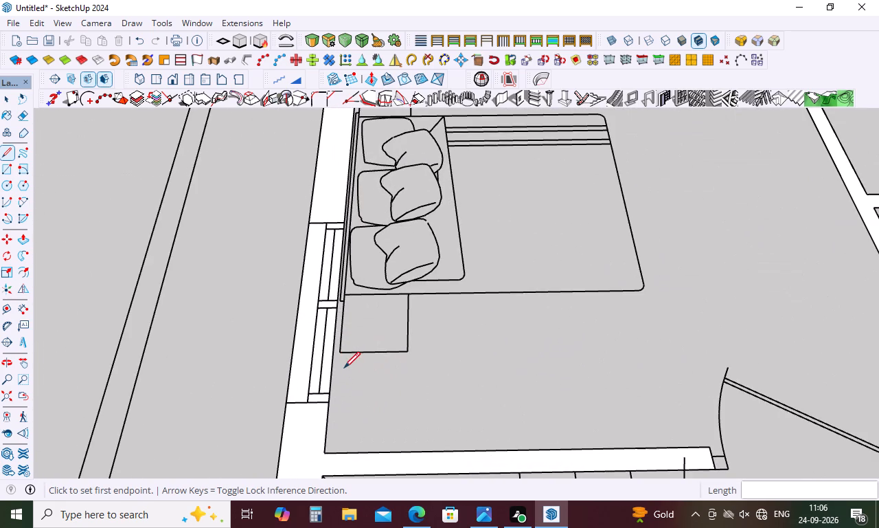
scroll(534, 329, down, 11)
Extrude the connected bedroom, bathroom and staircase wall face up 10' with Push/Pull.
key(Escape)
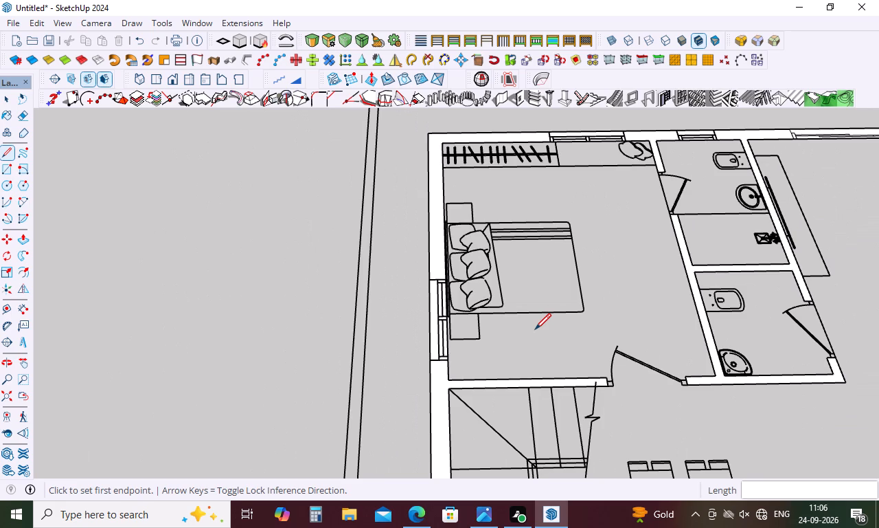
key(p)
click(443, 423)
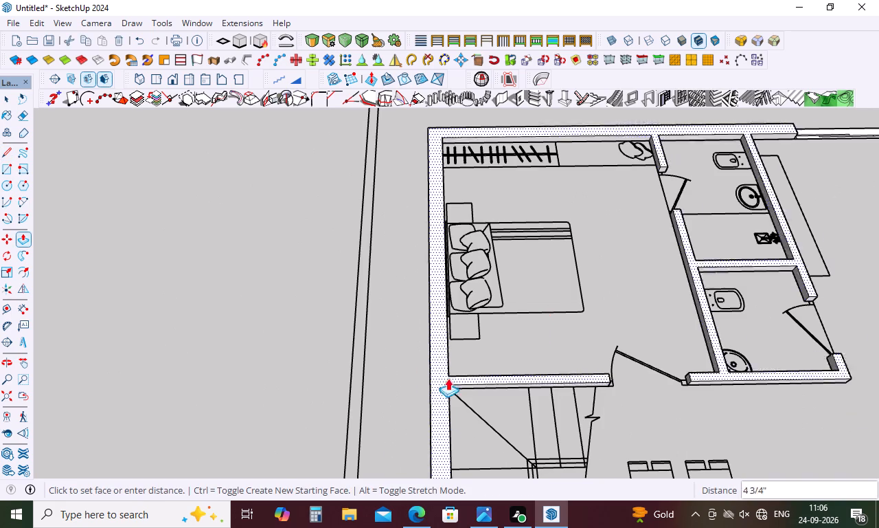
scroll(457, 342, down, 9)
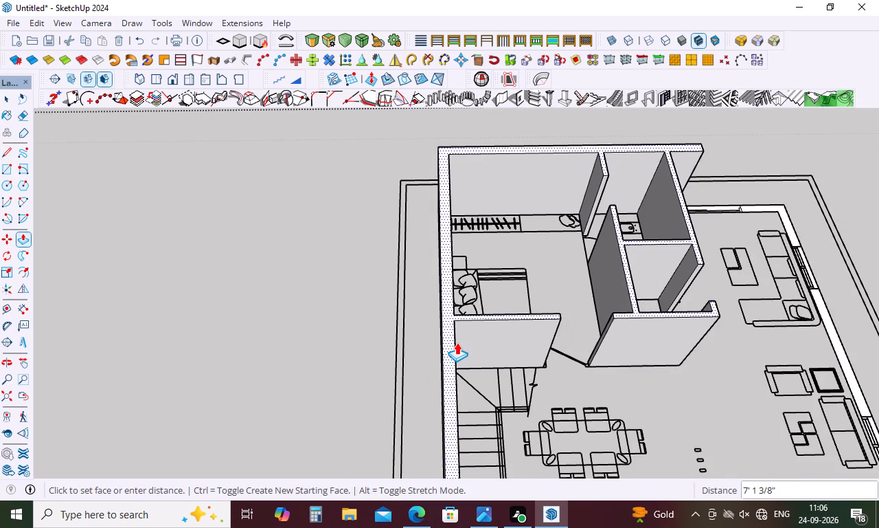
scroll(476, 313, down, 5)
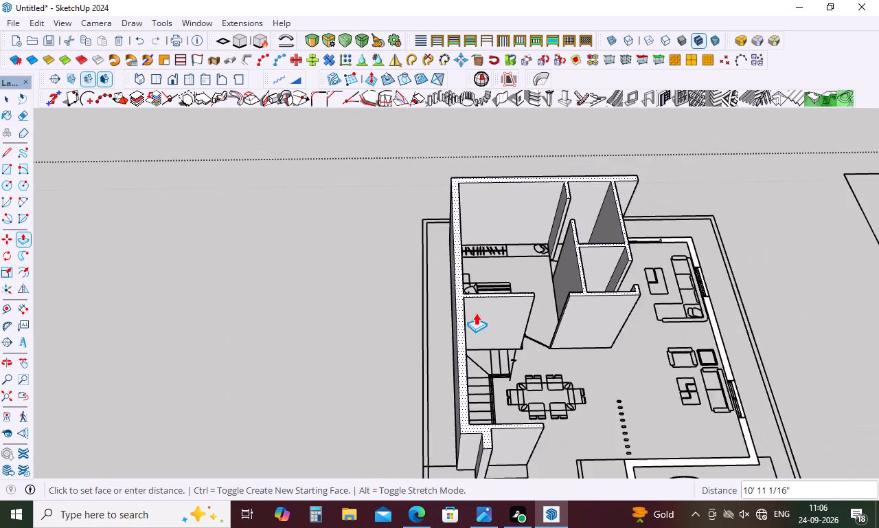
scroll(476, 313, down, 5)
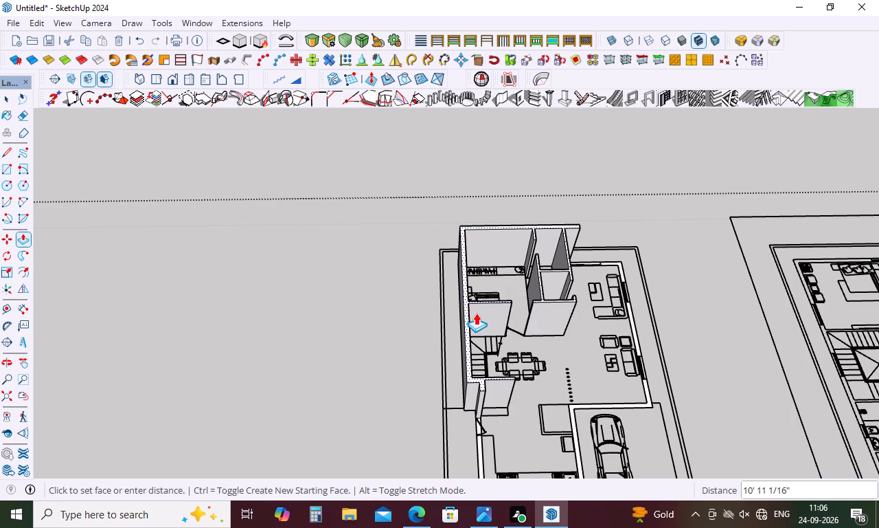
text(10')
key(Return)
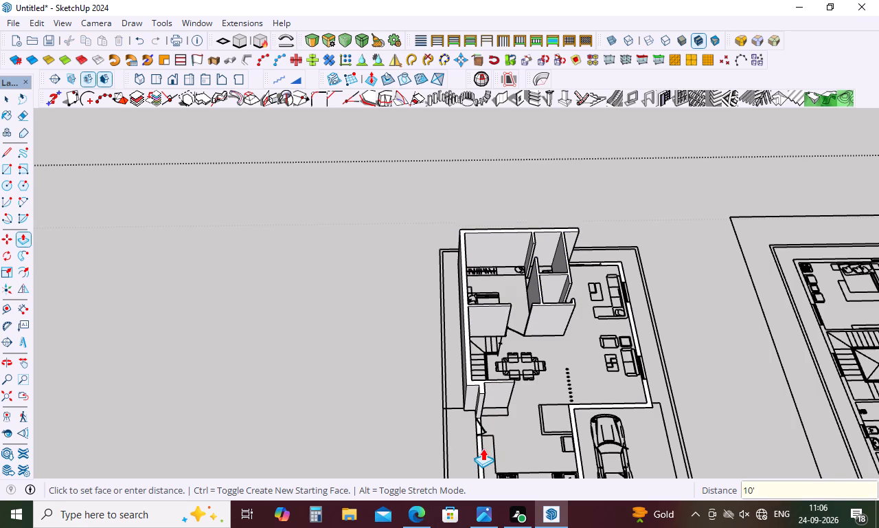
Extrude the connected kitchen and living-room wall face to the same 10' height.
double_click(479, 451)
Extrude the wall strip across the kitchen's side door opening up 10'.
middle_drag(478, 430, 488, 432)
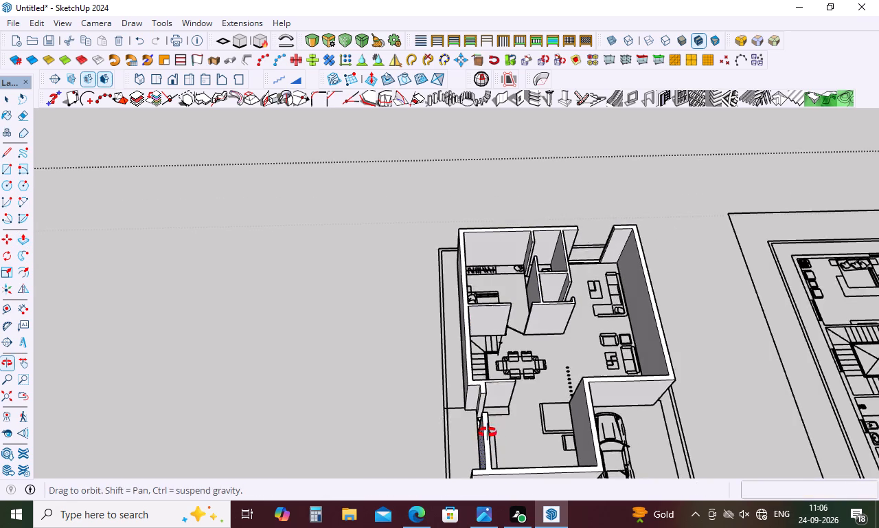
middle_drag(488, 432, 739, 417)
scroll(569, 341, up, 11)
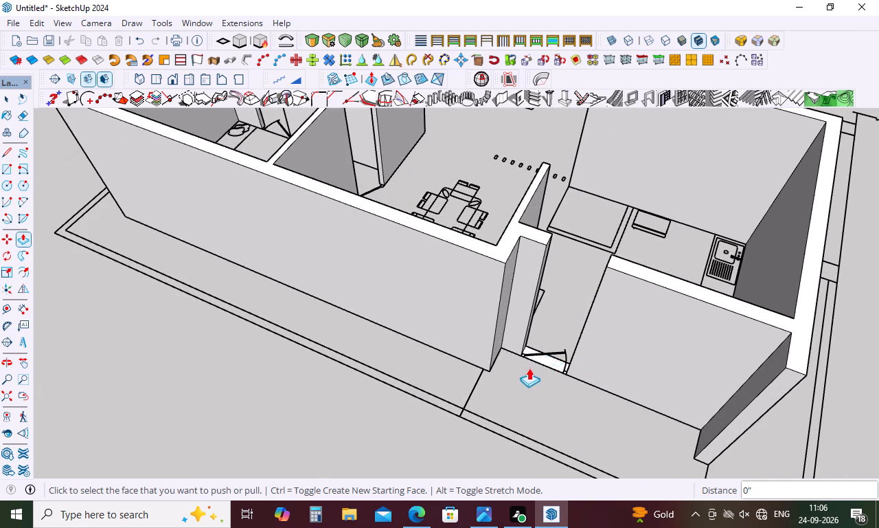
double_click(536, 355)
Extrude the main strip face across the living room's rear sliding-door opening up 10'.
scroll(489, 364, down, 9)
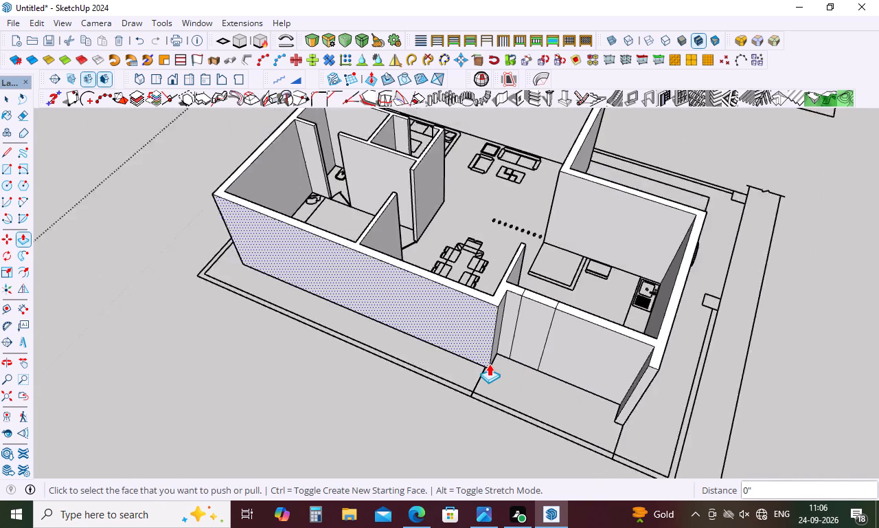
scroll(489, 364, down, 1)
scroll(489, 364, up, 1)
scroll(489, 364, down, 4)
middle_drag(631, 351, 415, 404)
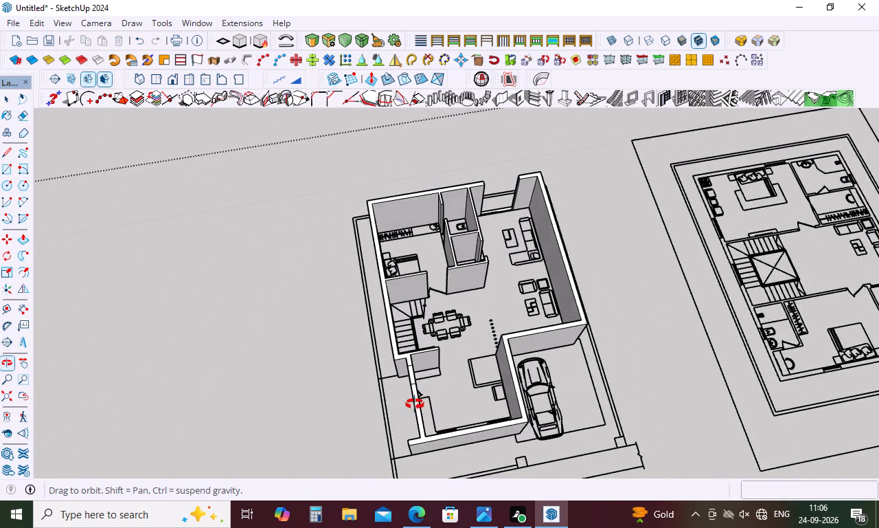
middle_drag(415, 404, 390, 408)
middle_click(390, 408)
middle_drag(390, 408, 383, 412)
scroll(465, 363, down, 5)
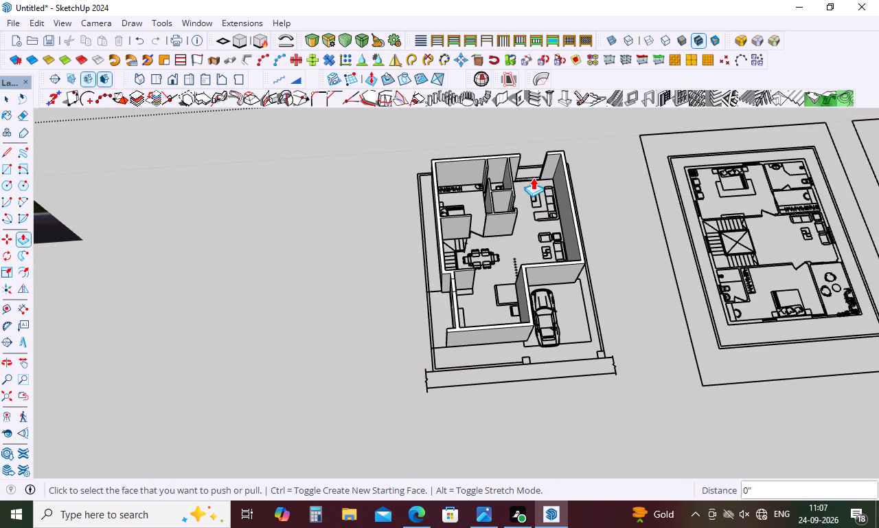
scroll(527, 164, up, 19)
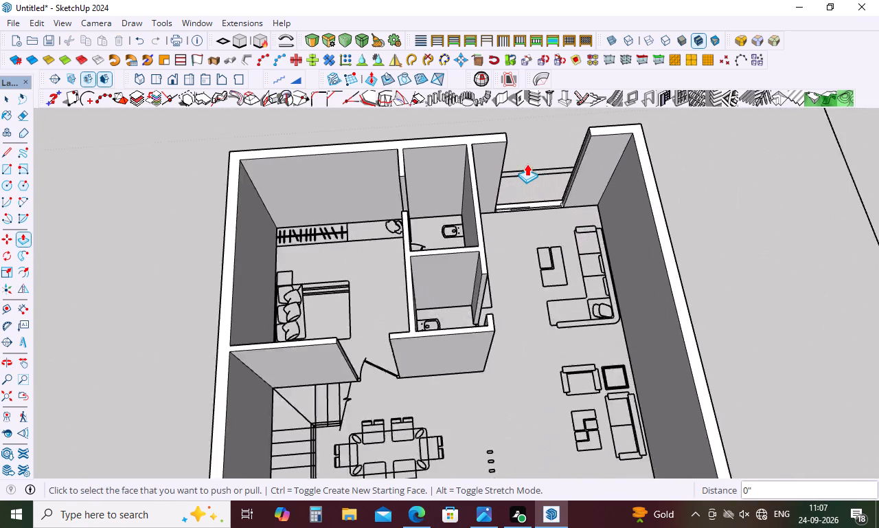
scroll(527, 164, up, 3)
double_click(536, 224)
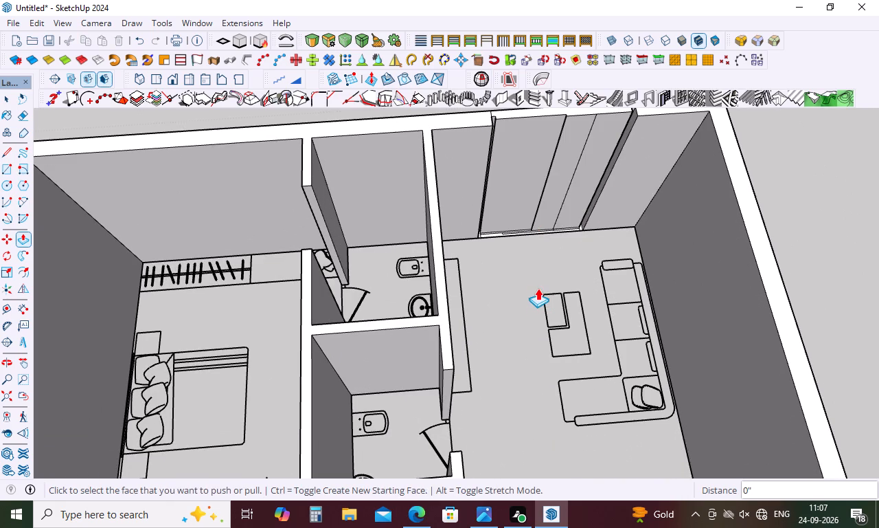
Extrude the sliding-door panel, inner strip and jamb faces on the bathroom side of the opening up 10'.
scroll(538, 288, down, 5)
scroll(512, 255, up, 10)
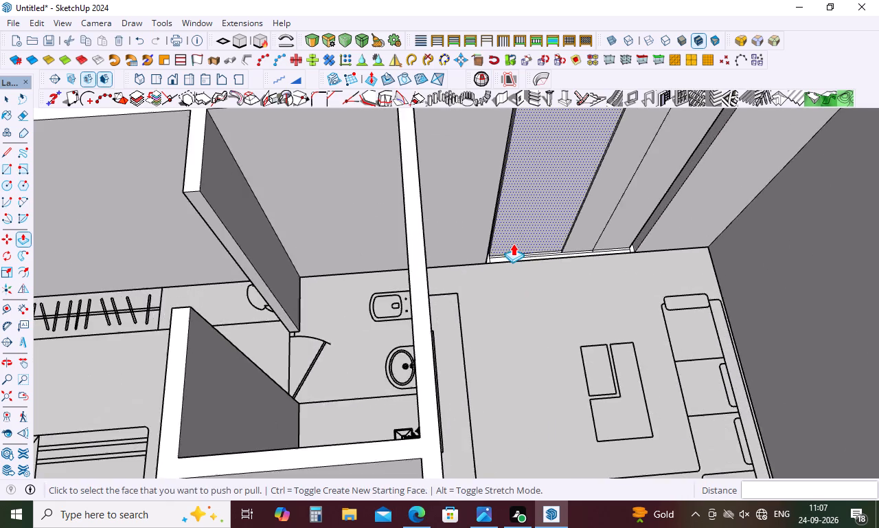
scroll(513, 243, up, 6)
double_click(512, 261)
double_click(506, 263)
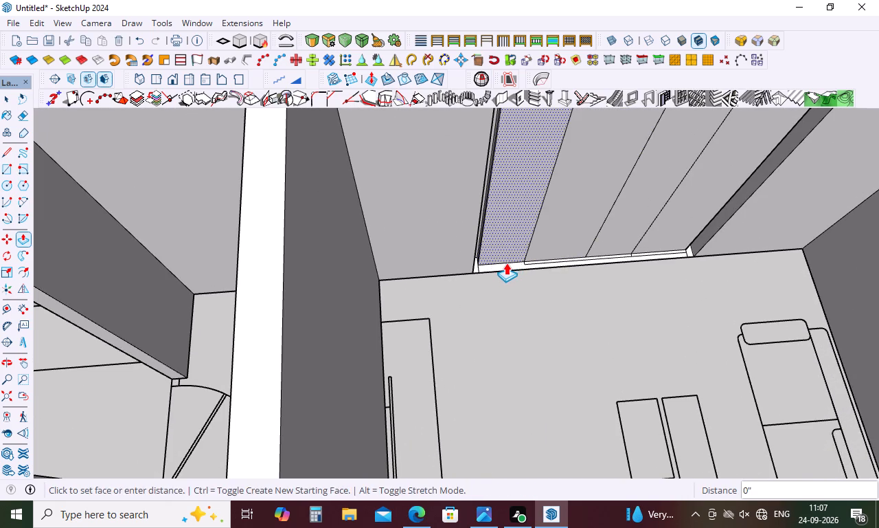
click(476, 265)
click(476, 265)
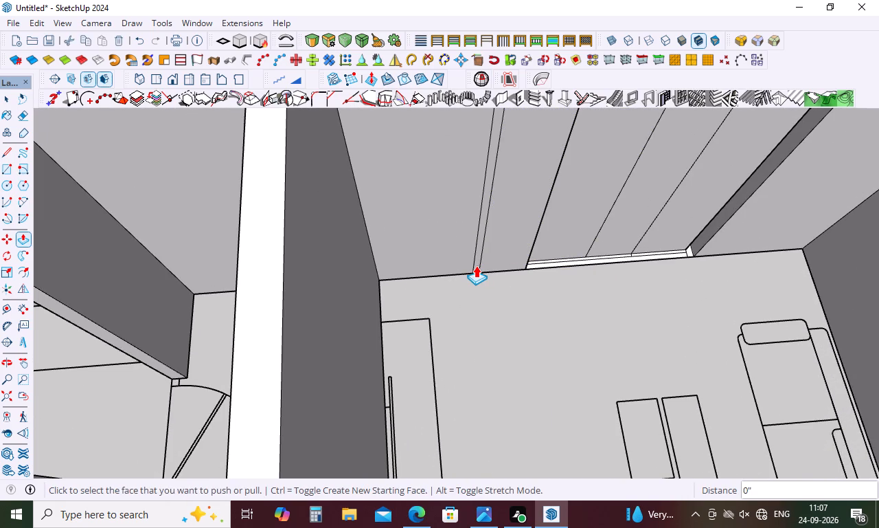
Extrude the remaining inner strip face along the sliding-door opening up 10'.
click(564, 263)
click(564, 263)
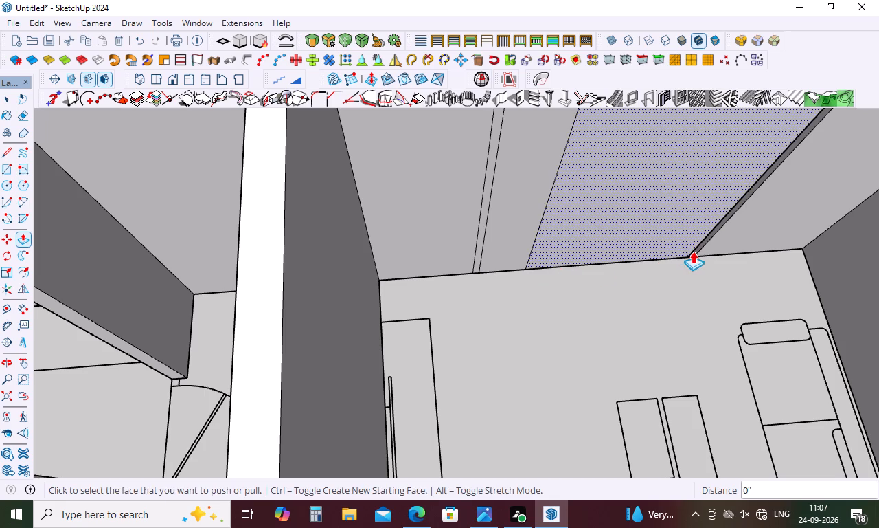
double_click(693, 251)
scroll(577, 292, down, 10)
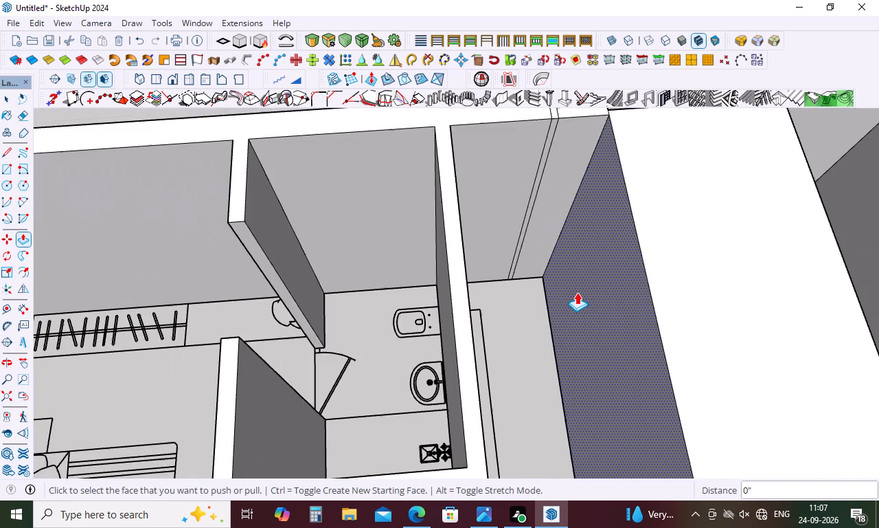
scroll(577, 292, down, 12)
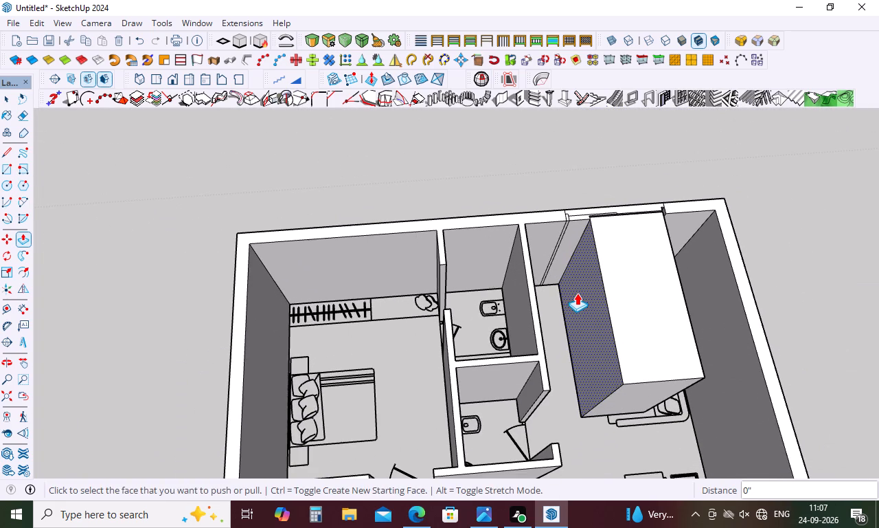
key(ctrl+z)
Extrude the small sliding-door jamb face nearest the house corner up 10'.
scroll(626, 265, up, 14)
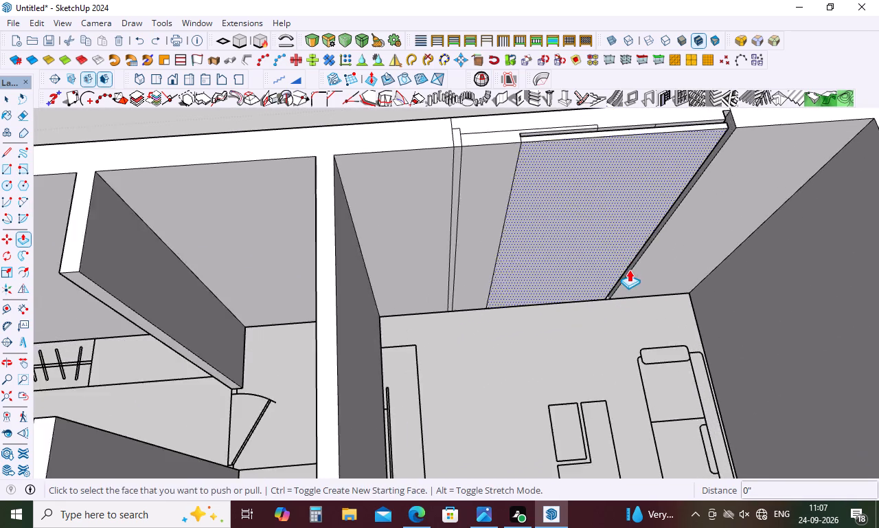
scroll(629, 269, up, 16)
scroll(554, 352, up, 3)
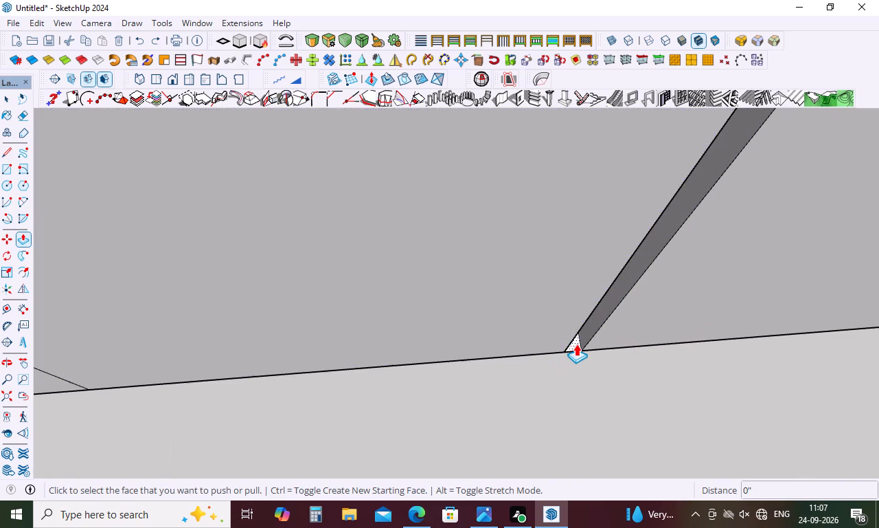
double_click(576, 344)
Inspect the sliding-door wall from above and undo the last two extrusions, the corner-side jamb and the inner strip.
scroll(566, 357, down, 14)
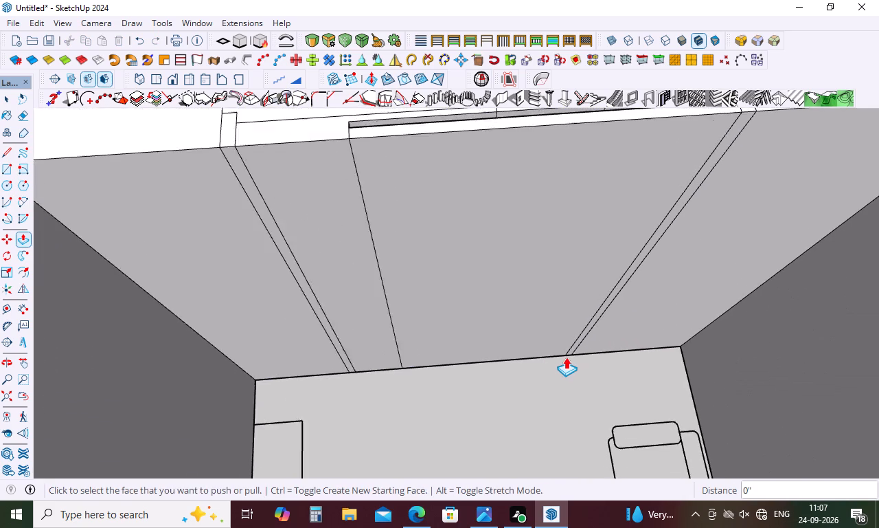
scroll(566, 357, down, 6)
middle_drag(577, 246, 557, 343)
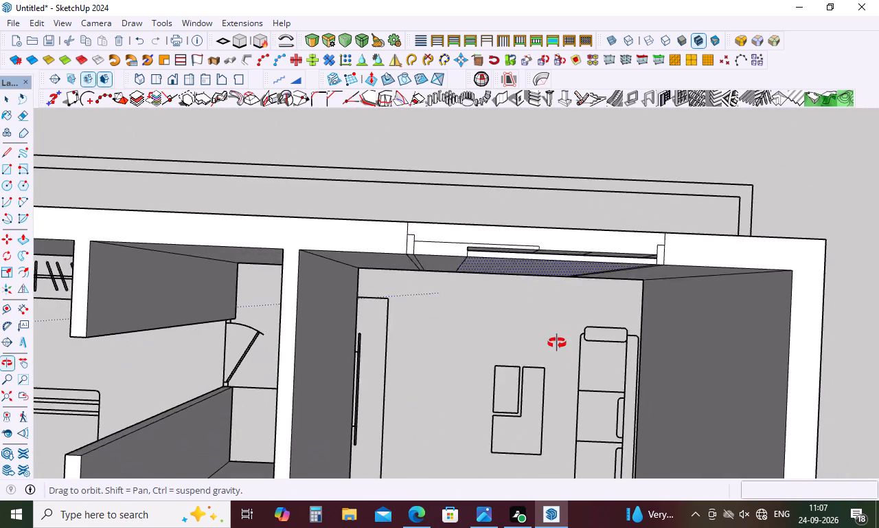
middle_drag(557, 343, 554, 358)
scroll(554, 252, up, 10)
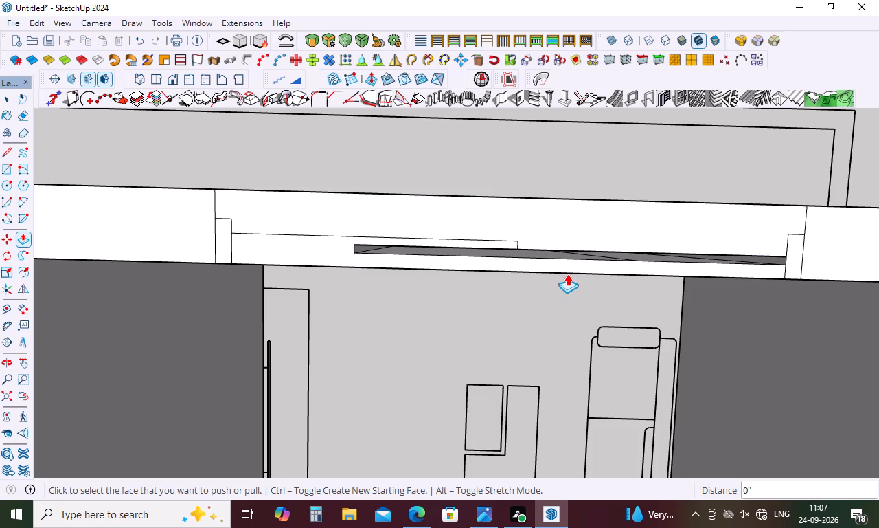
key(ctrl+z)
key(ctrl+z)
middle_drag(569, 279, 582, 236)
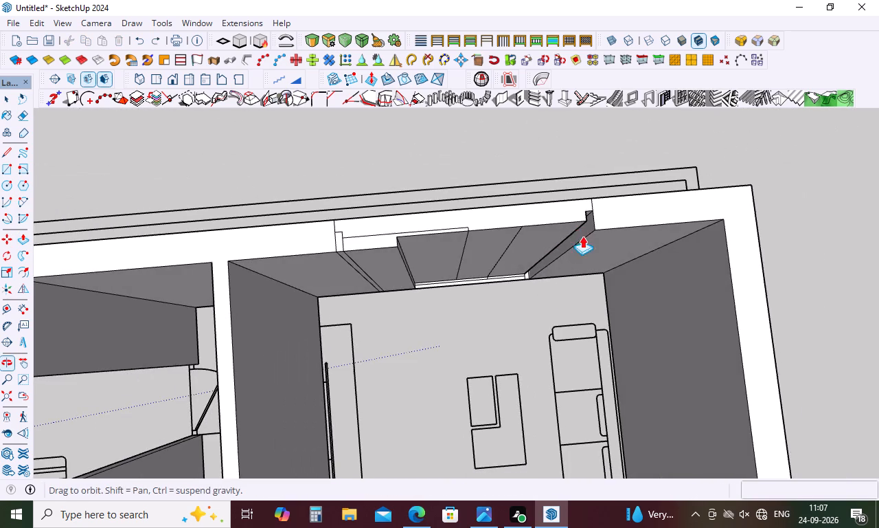
Extrude the remaining sliding-door panel and inner strip faces in the living-room wall opening up 10'.
scroll(523, 261, up, 5)
scroll(521, 261, up, 19)
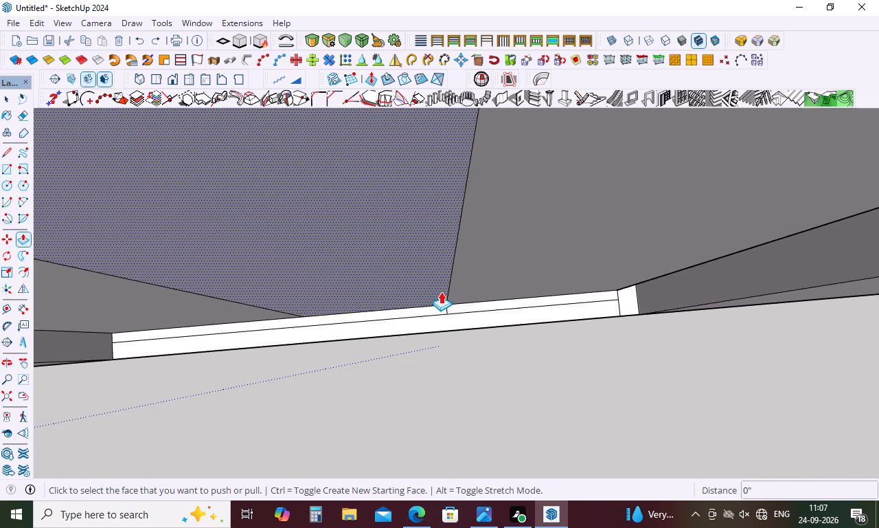
double_click(415, 313)
double_click(488, 305)
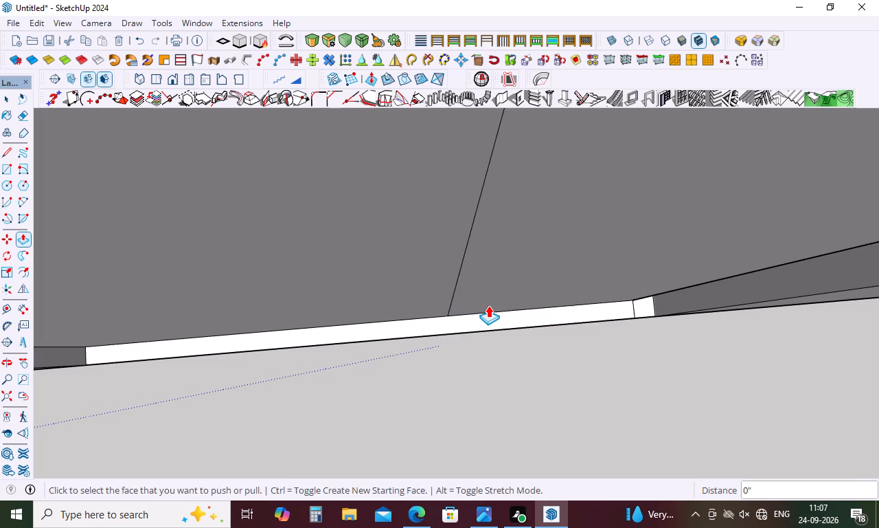
double_click(483, 314)
Extrude the small sliding-door jamb face nearest the house corner up 10' to the wall top.
scroll(593, 305, down, 4)
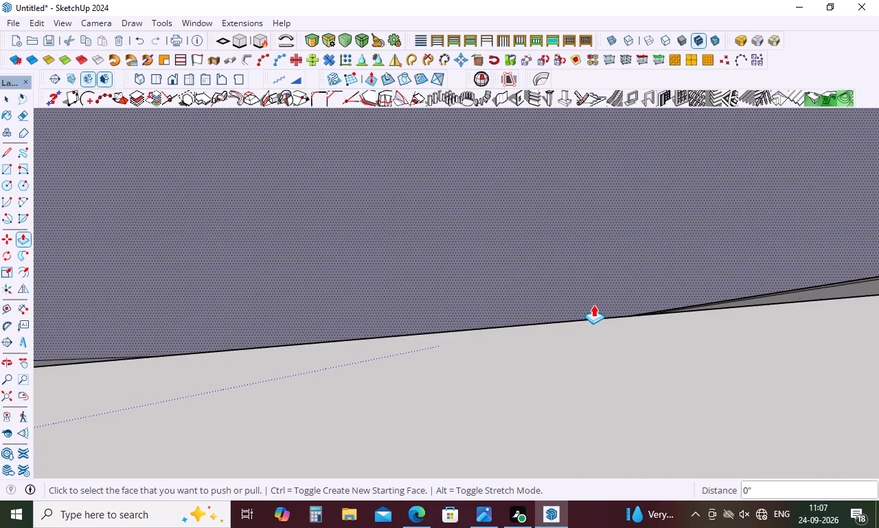
scroll(593, 305, down, 15)
scroll(593, 305, down, 11)
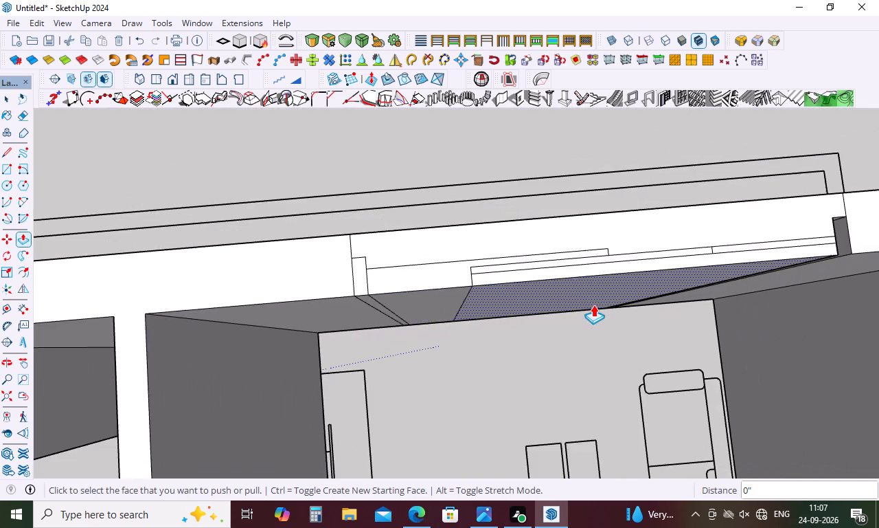
scroll(593, 305, down, 4)
middle_drag(855, 338, 810, 218)
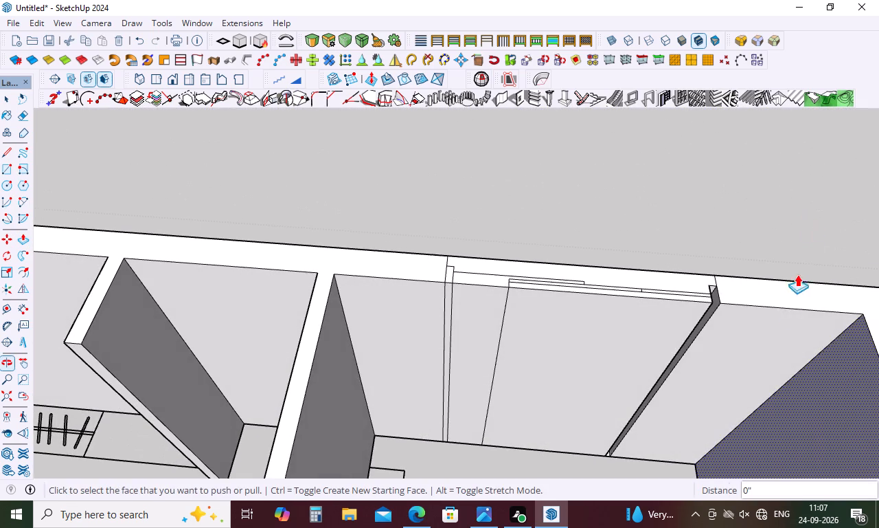
scroll(716, 312, down, 4)
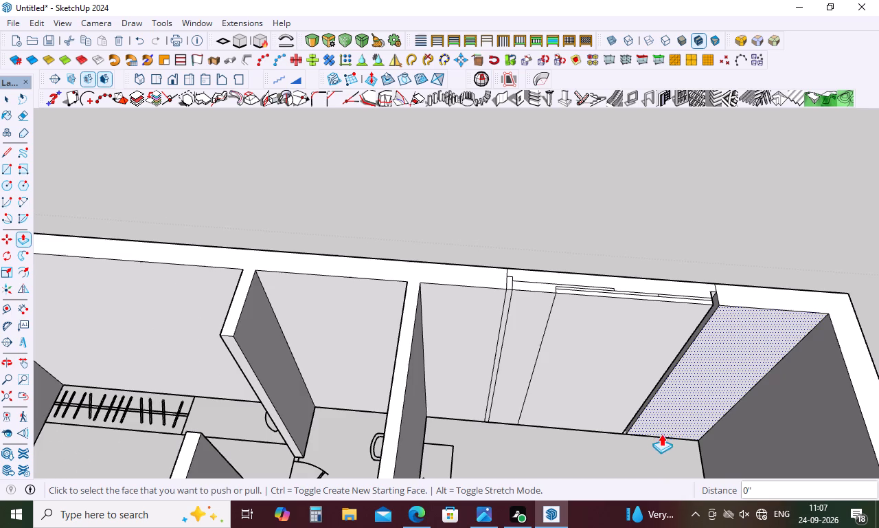
scroll(641, 437, up, 20)
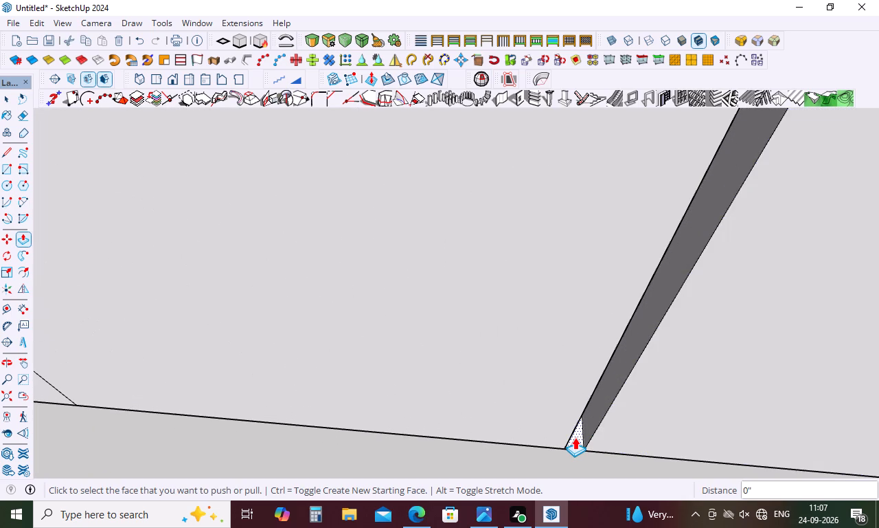
double_click(575, 437)
scroll(601, 371, down, 17)
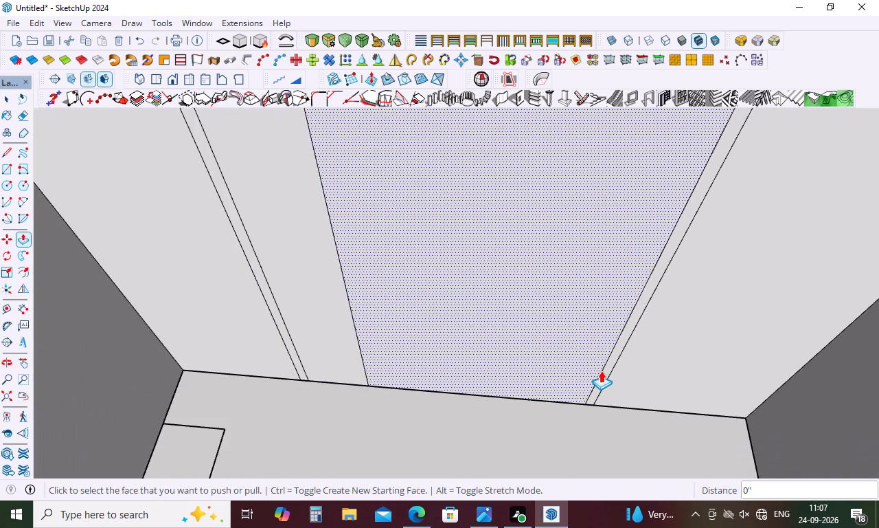
scroll(601, 371, down, 13)
key(Escape)
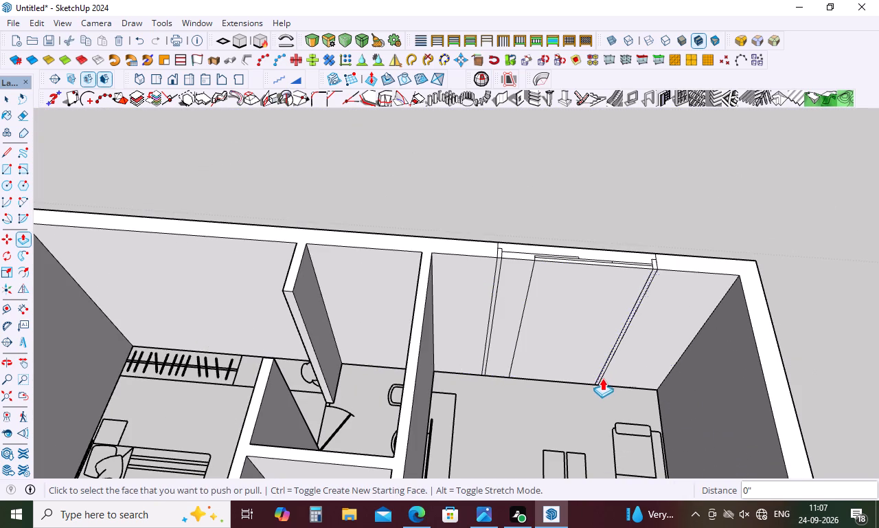
Erase the bathroom-side jamb edges of the sliding door from the wall top and the wall's inner face.
key(e)
scroll(505, 251, up, 8)
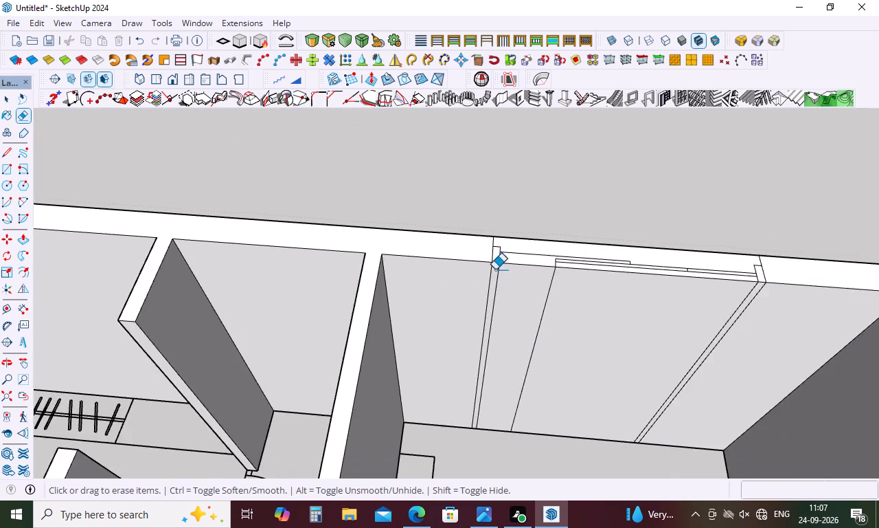
scroll(495, 269, up, 9)
drag(509, 236, 501, 242)
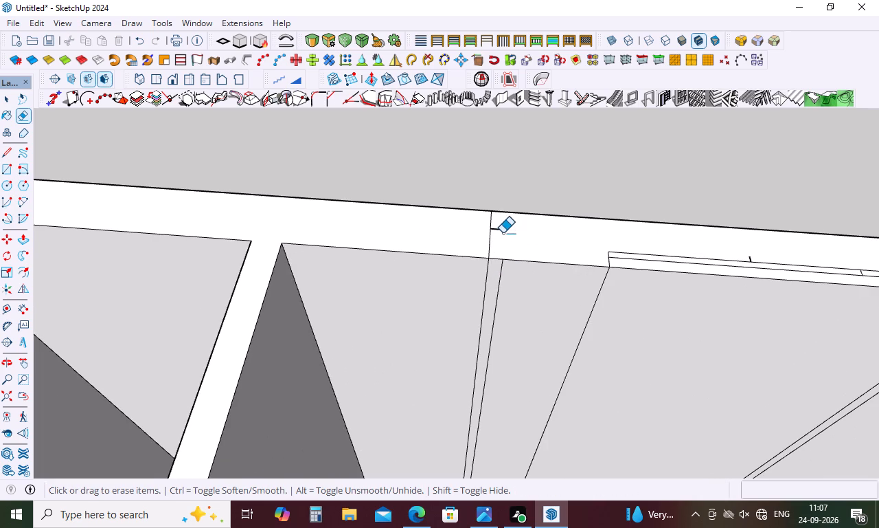
click(503, 233)
drag(501, 231, 483, 254)
drag(497, 227, 490, 229)
drag(517, 283, 476, 296)
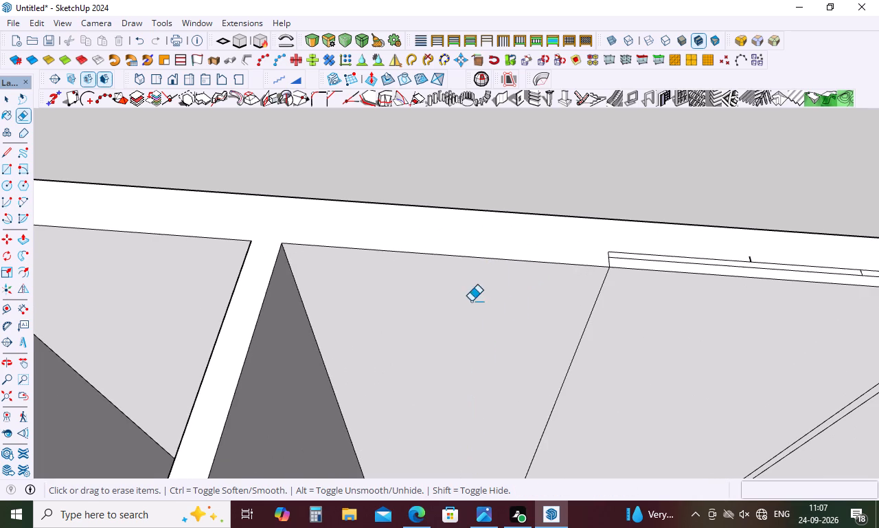
Erase the long sliding-door panel outline from the wall top and its vertical edge on the inner face.
drag(635, 311, 546, 354)
drag(714, 260, 711, 272)
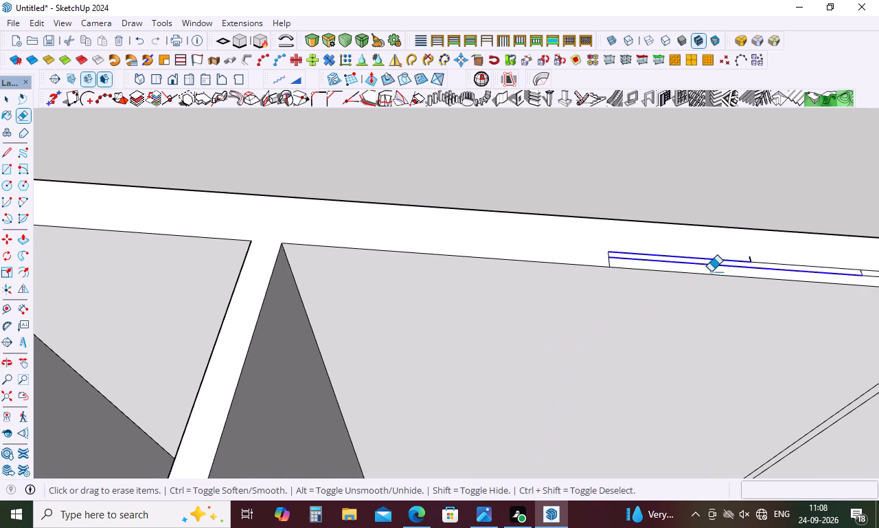
click(751, 258)
drag(797, 263, 795, 276)
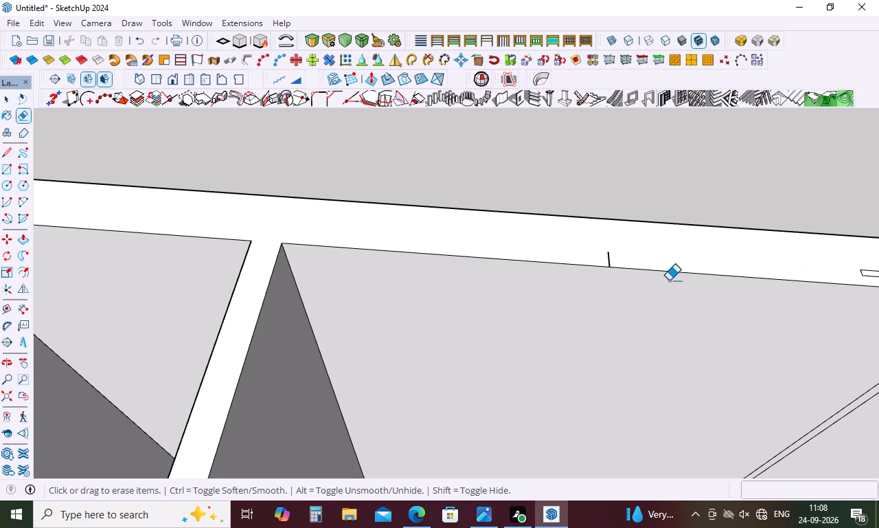
drag(608, 258, 572, 291)
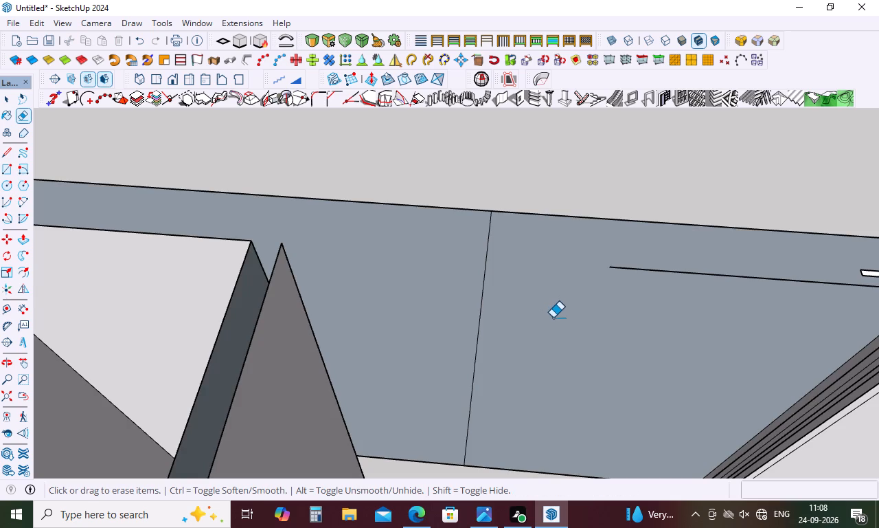
key(ctrl+z)
click(610, 261)
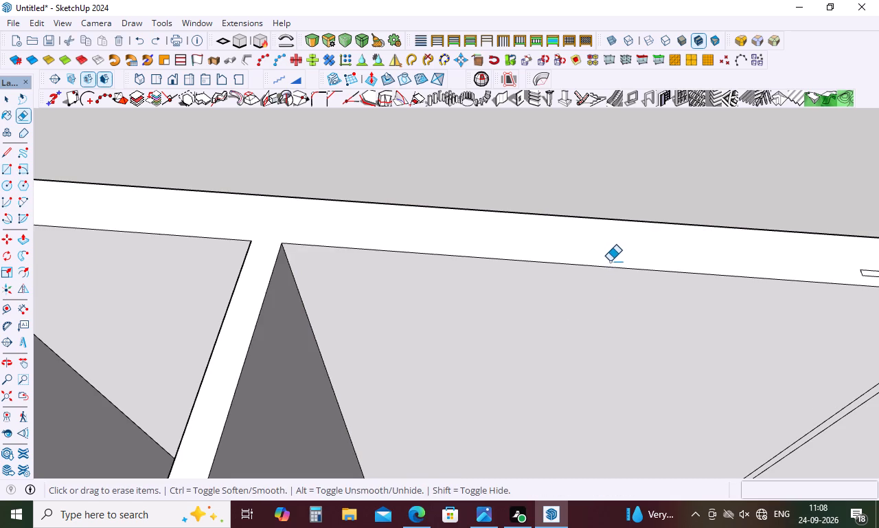
Erase the remaining inner panel strip lines and the outer jamb edges near the house corner from the wall top.
scroll(592, 286, down, 11)
scroll(814, 293, up, 5)
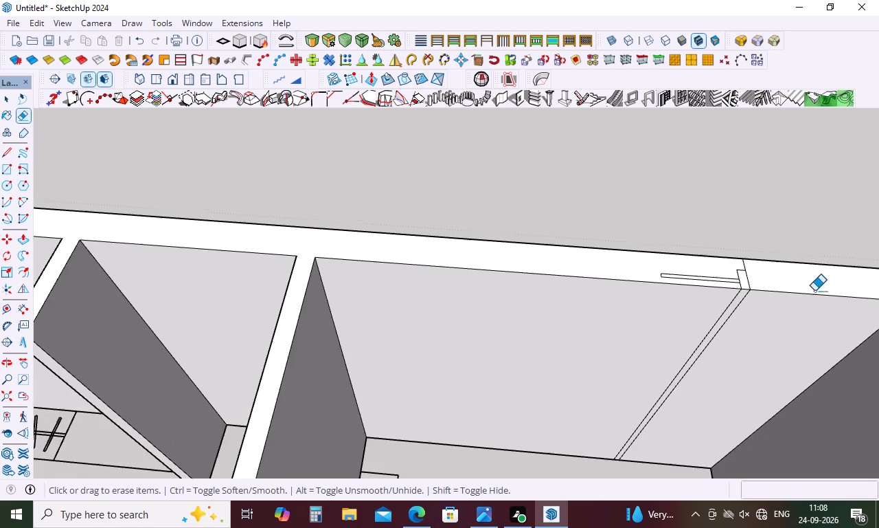
scroll(738, 280, up, 5)
click(755, 283)
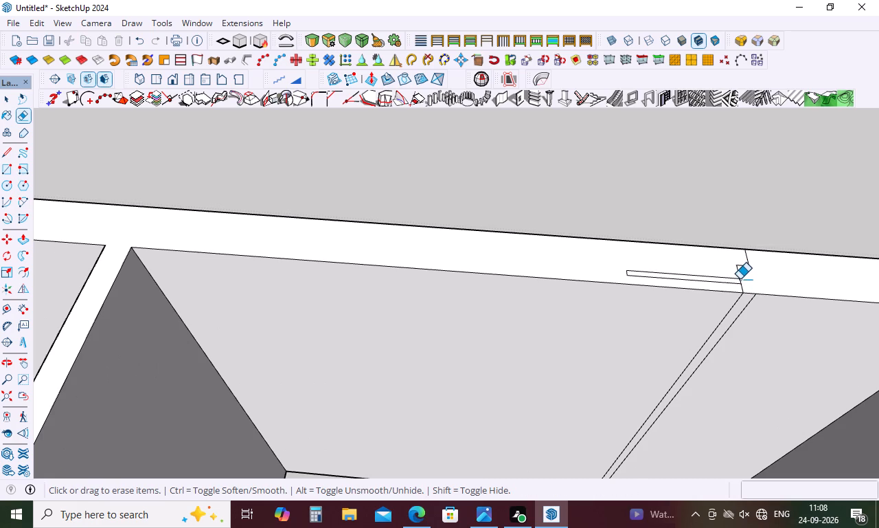
click(740, 279)
click(730, 283)
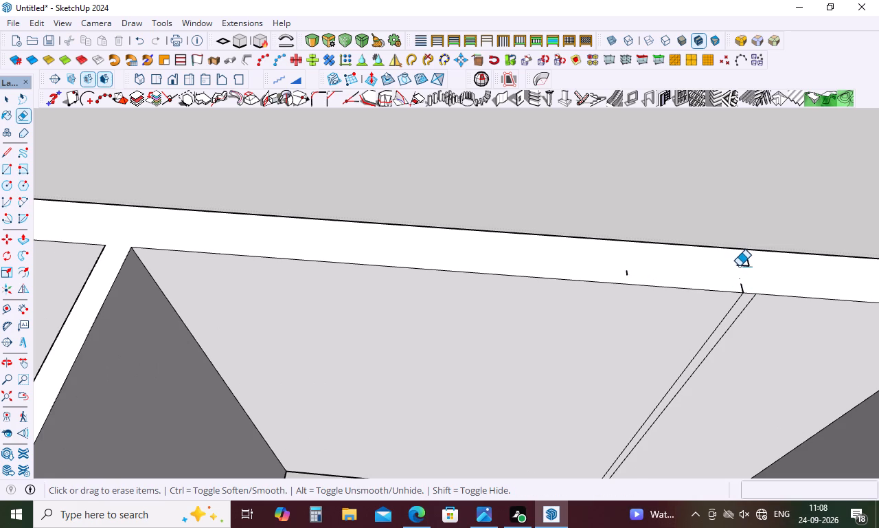
click(739, 266)
drag(748, 261, 746, 267)
drag(738, 265, 735, 276)
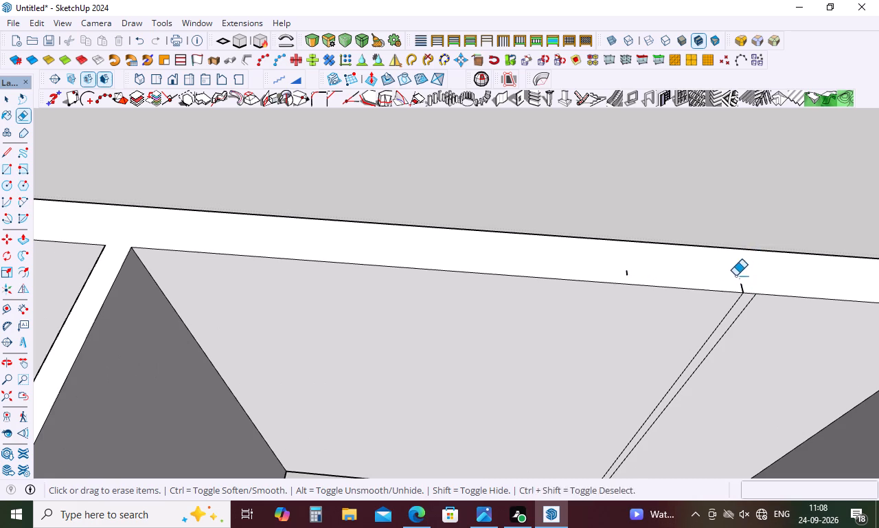
drag(735, 276, 735, 276)
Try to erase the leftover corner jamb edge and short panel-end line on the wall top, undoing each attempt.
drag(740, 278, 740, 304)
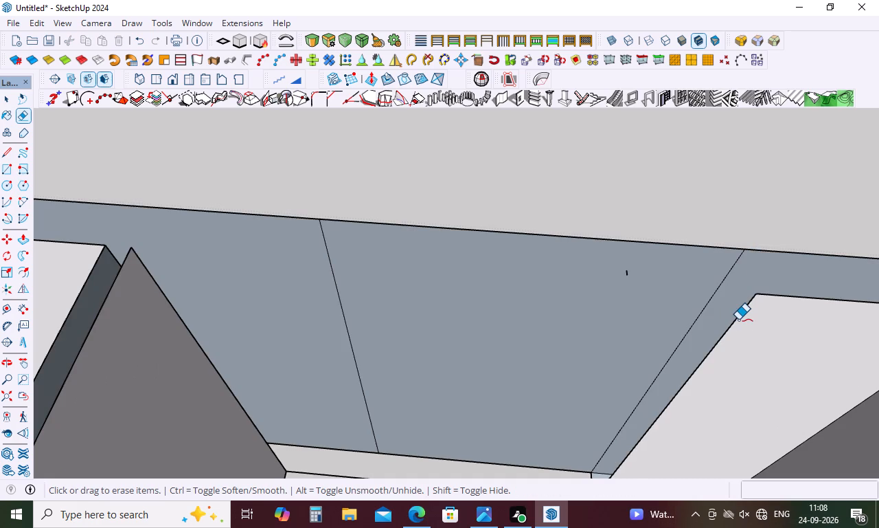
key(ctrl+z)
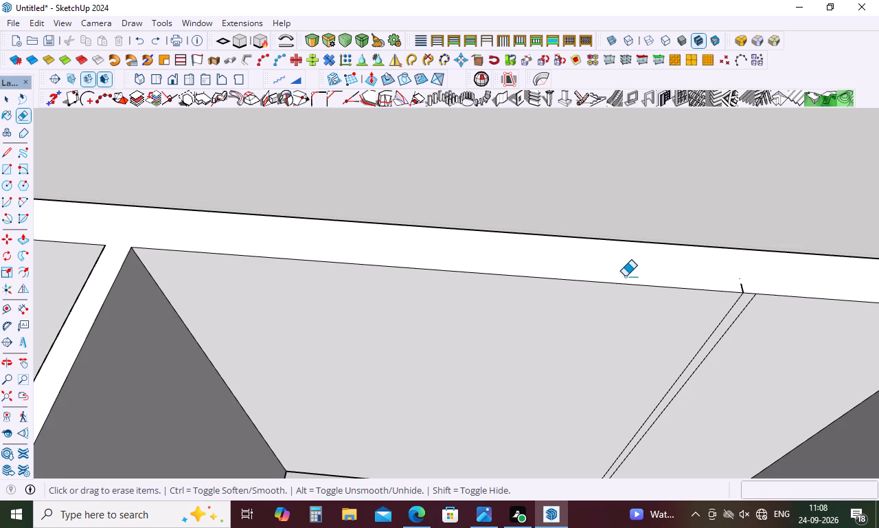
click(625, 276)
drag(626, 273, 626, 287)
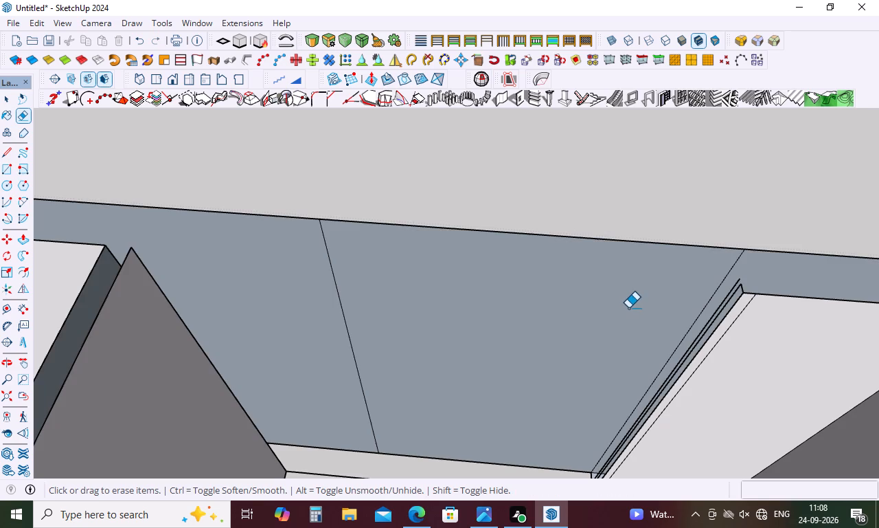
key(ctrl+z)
Erase the leftover panel-end line and corner jamb edge from the wall top, plus the jamb's two vertical lines below.
scroll(617, 272, up, 18)
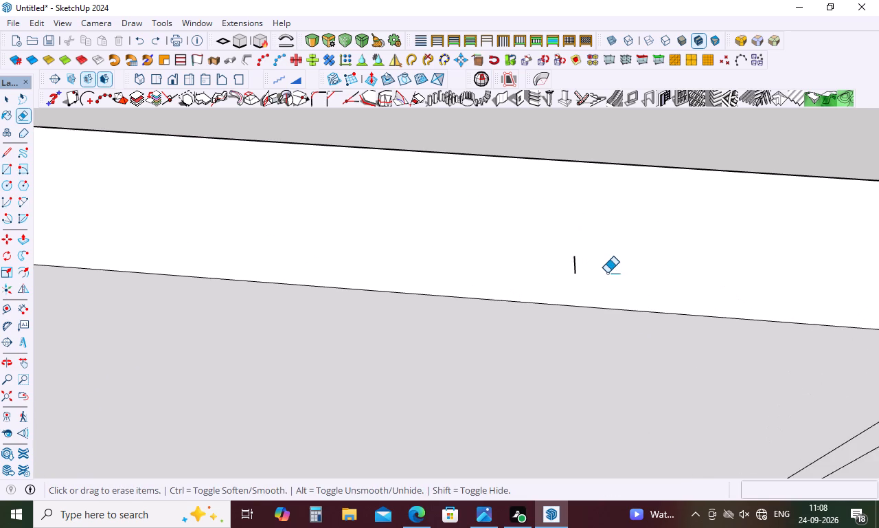
scroll(607, 273, up, 3)
click(563, 267)
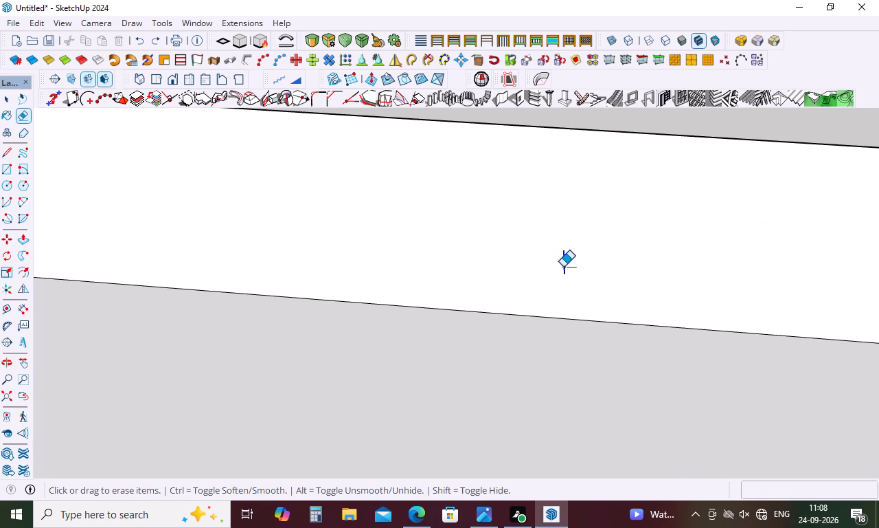
scroll(564, 251, down, 16)
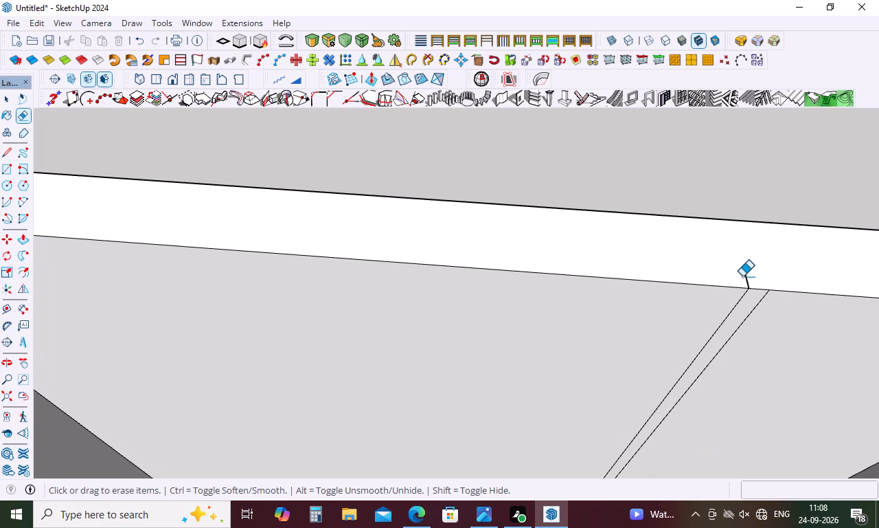
click(746, 278)
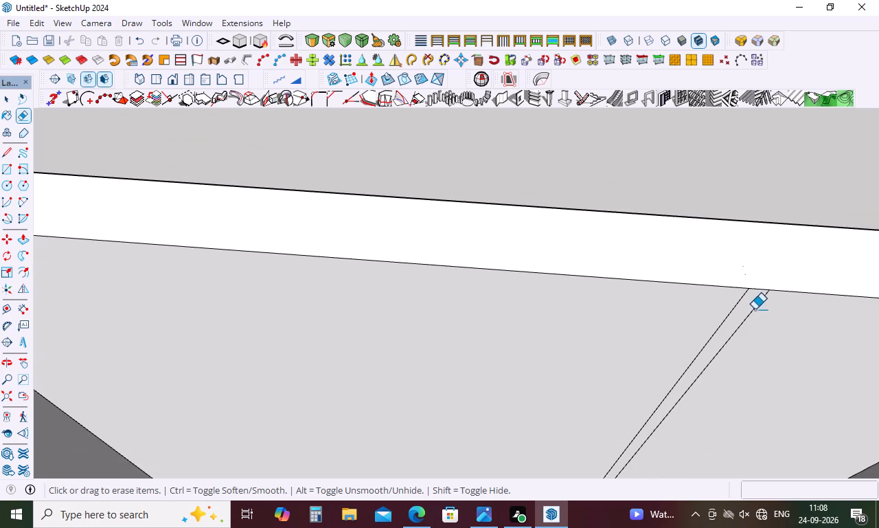
click(762, 305)
drag(763, 304, 746, 322)
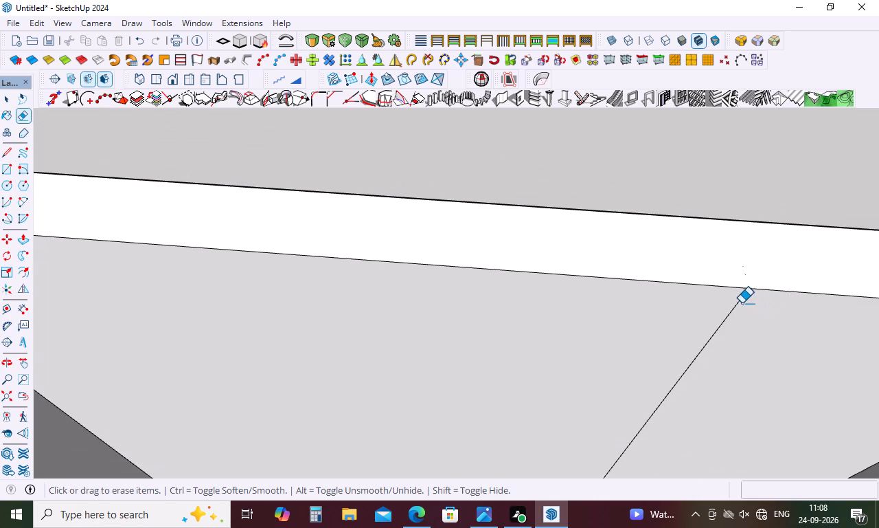
drag(742, 303, 727, 320)
Examine the extruded ground-floor walls from outside, together with the reference photo and the neighbouring floor plans.
scroll(727, 281, down, 20)
scroll(727, 281, down, 1)
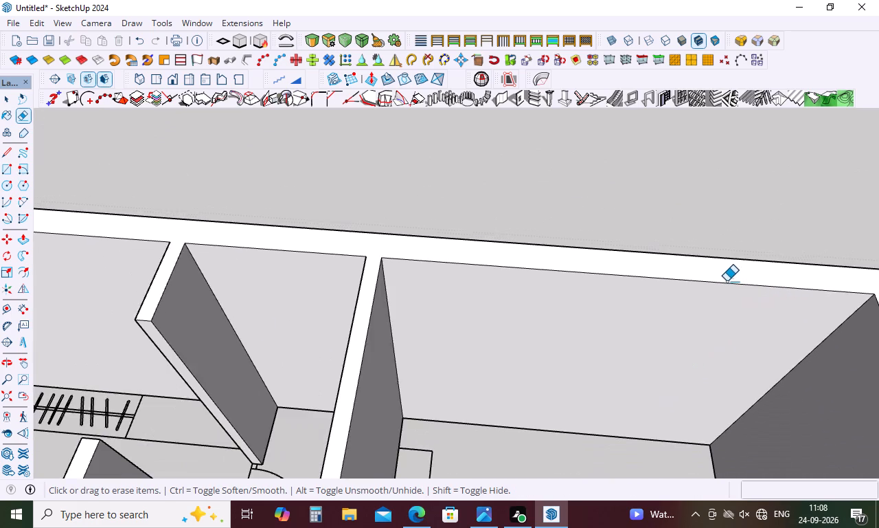
scroll(727, 281, down, 12)
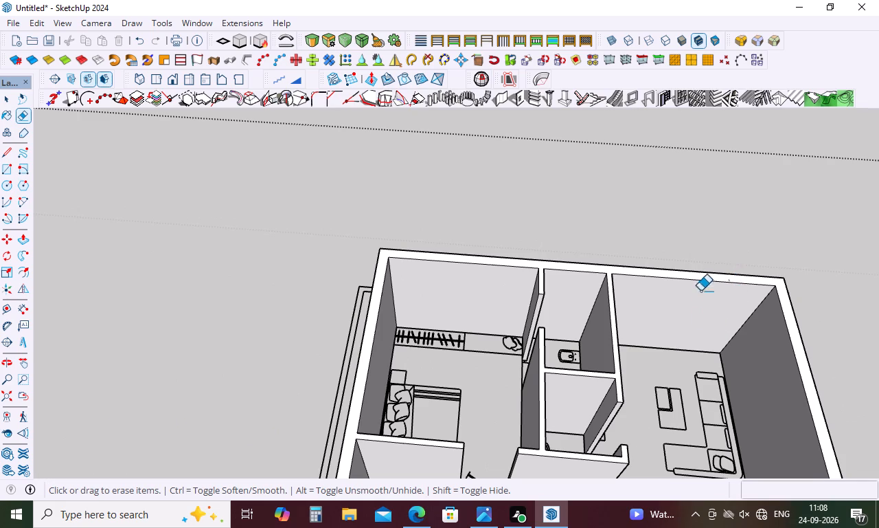
scroll(710, 254, down, 15)
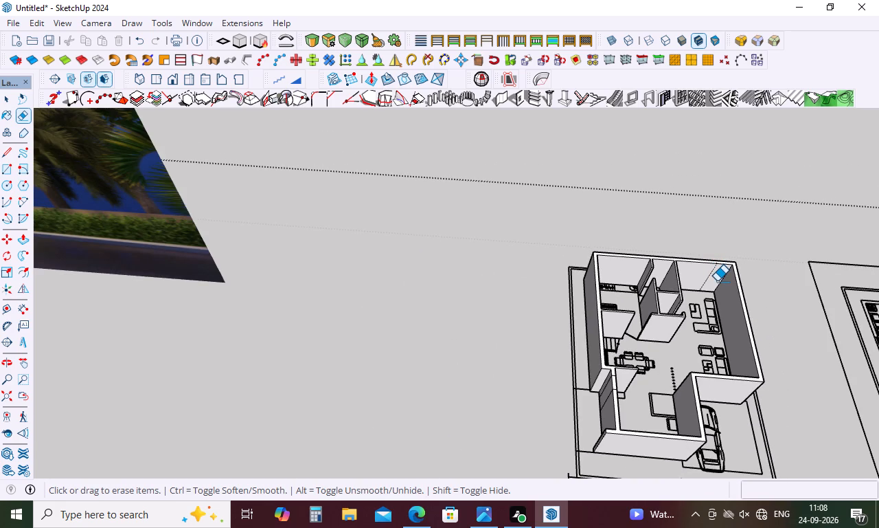
scroll(722, 316, down, 4)
middle_drag(768, 362, 770, 365)
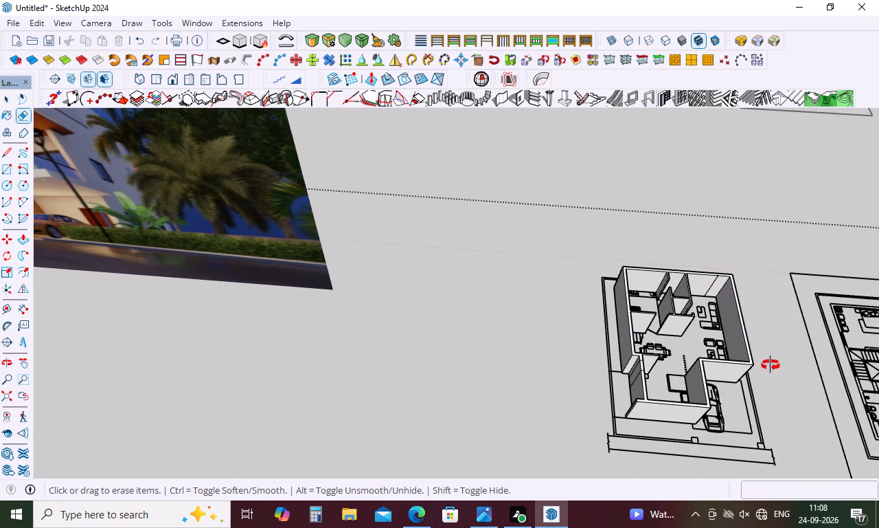
middle_drag(770, 365, 606, 230)
scroll(626, 255, down, 4)
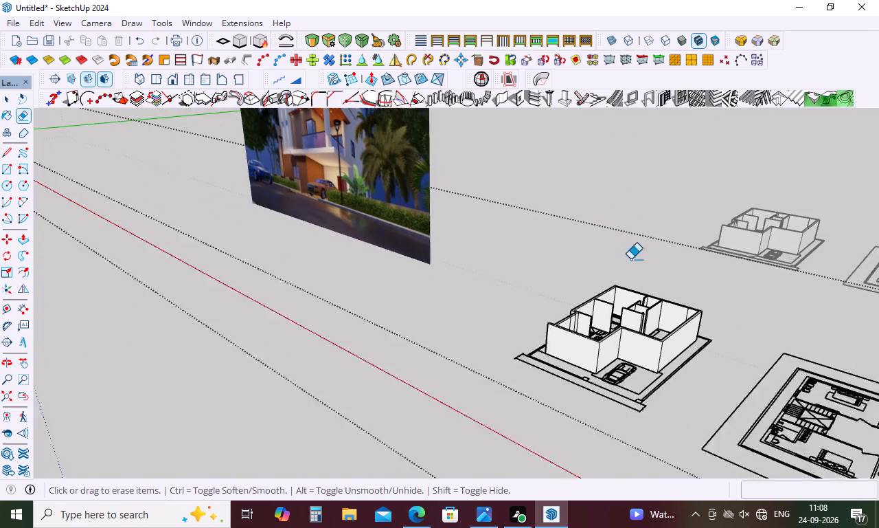
scroll(646, 273, down, 4)
middle_drag(677, 318, 553, 333)
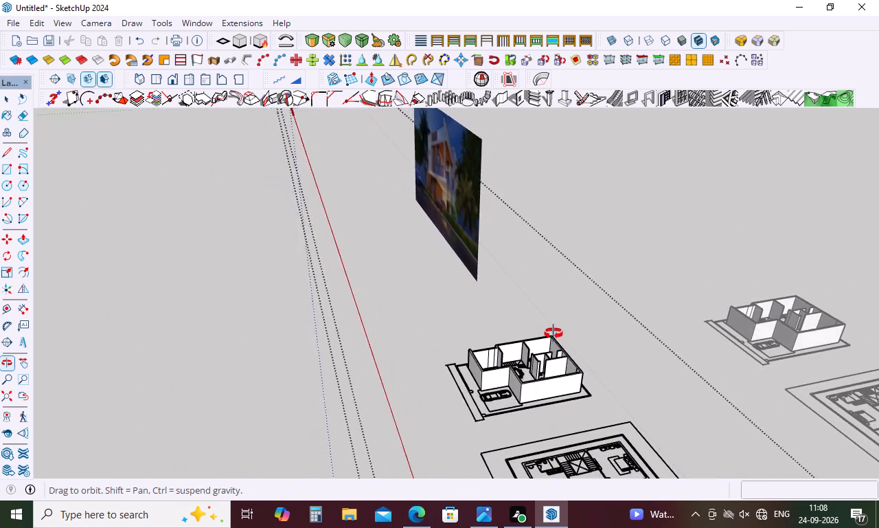
Erase the two vertical seam lines from the outer face of the rear exterior wall, opposite the road.
middle_drag(553, 333, 556, 319)
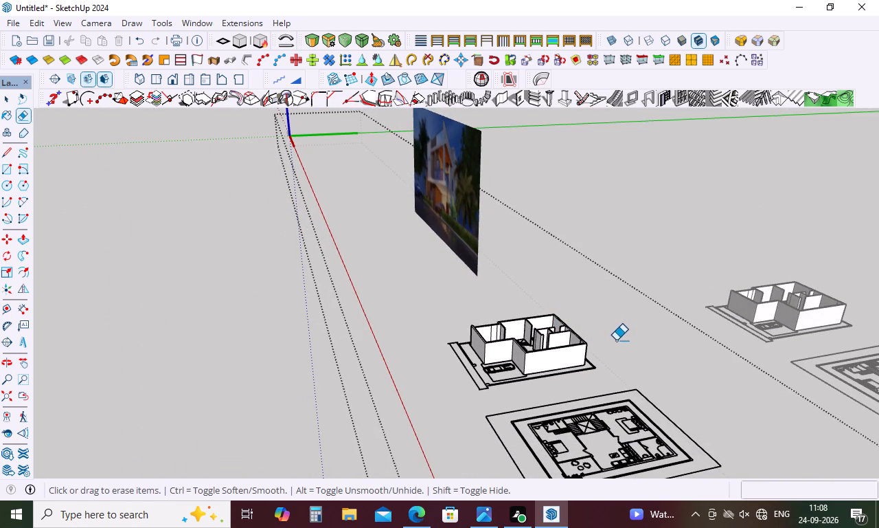
middle_drag(615, 345, 608, 349)
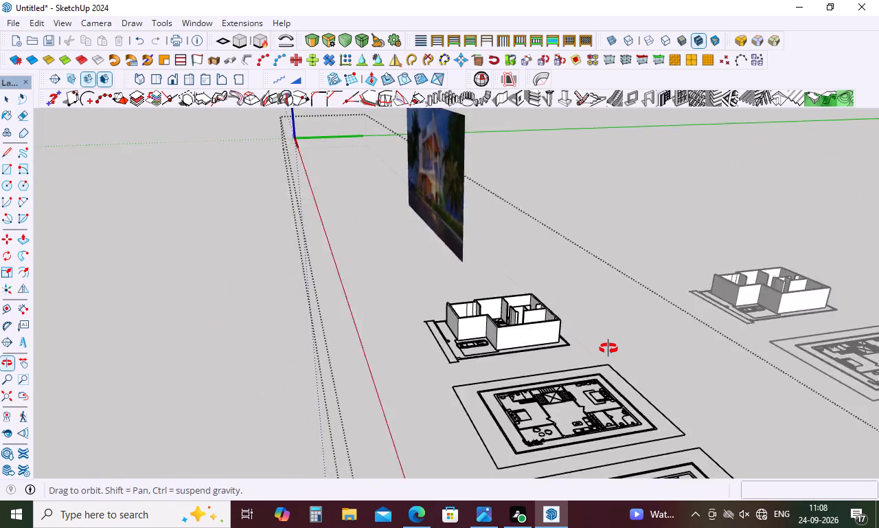
middle_drag(608, 349, 582, 333)
scroll(462, 278, up, 9)
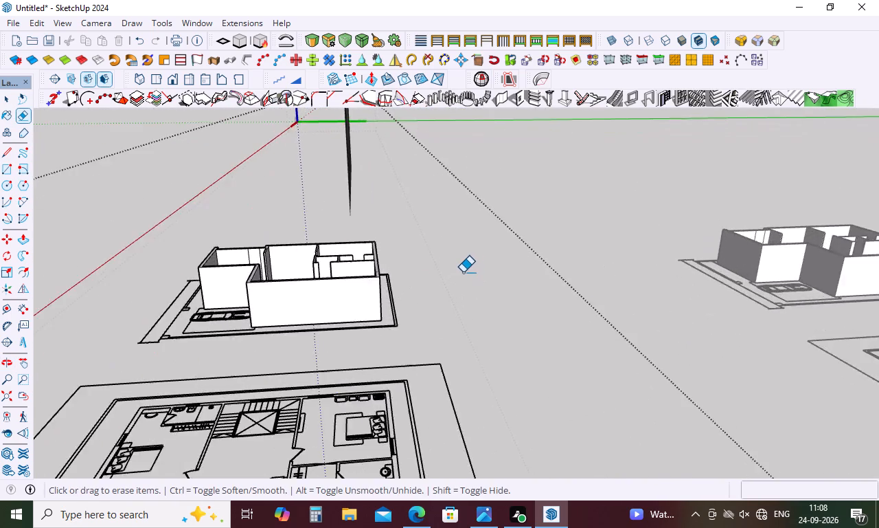
scroll(463, 272, up, 5)
scroll(540, 275, up, 1)
middle_drag(540, 275, 534, 294)
scroll(556, 265, down, 5)
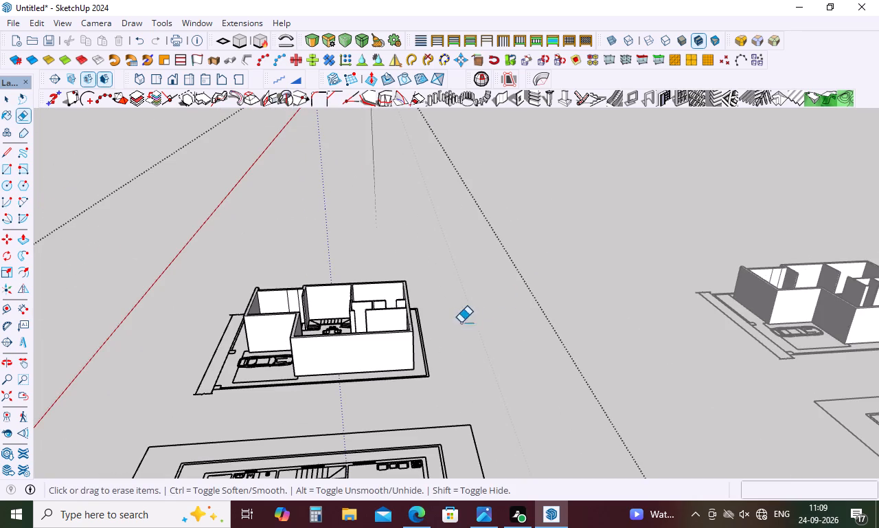
scroll(635, 283, down, 10)
middle_drag(710, 320, 481, 312)
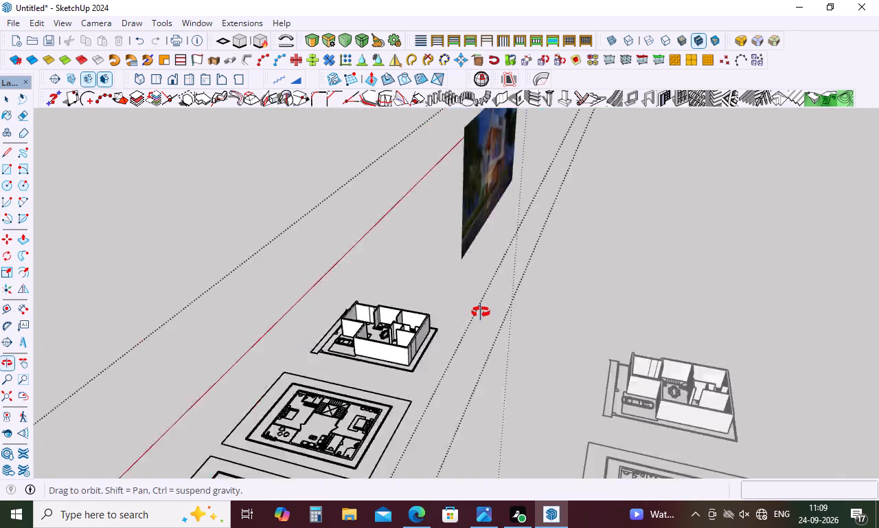
middle_drag(481, 312, 479, 311)
scroll(301, 280, up, 19)
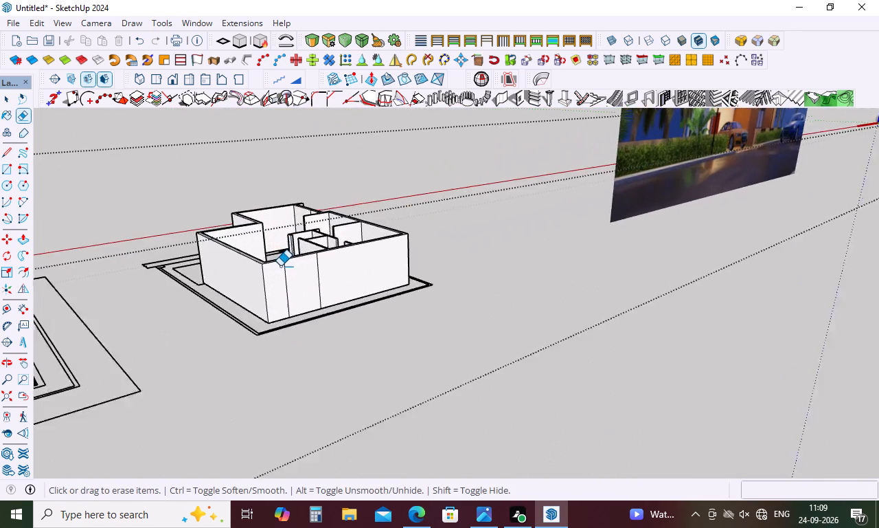
scroll(280, 266, up, 16)
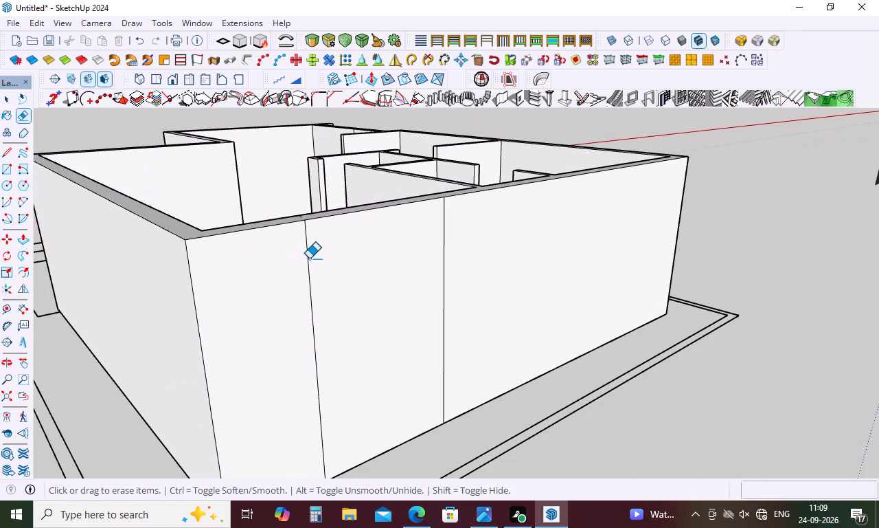
click(309, 258)
drag(452, 241, 439, 257)
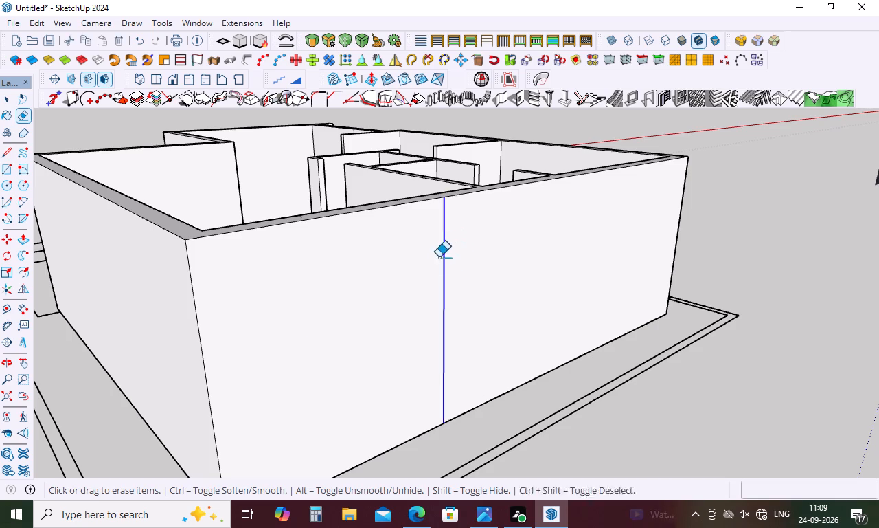
drag(439, 257, 439, 258)
Erase the two vertical seam lines from the outer face of the recessed side wall beside the kitchen.
middle_drag(426, 259, 391, 384)
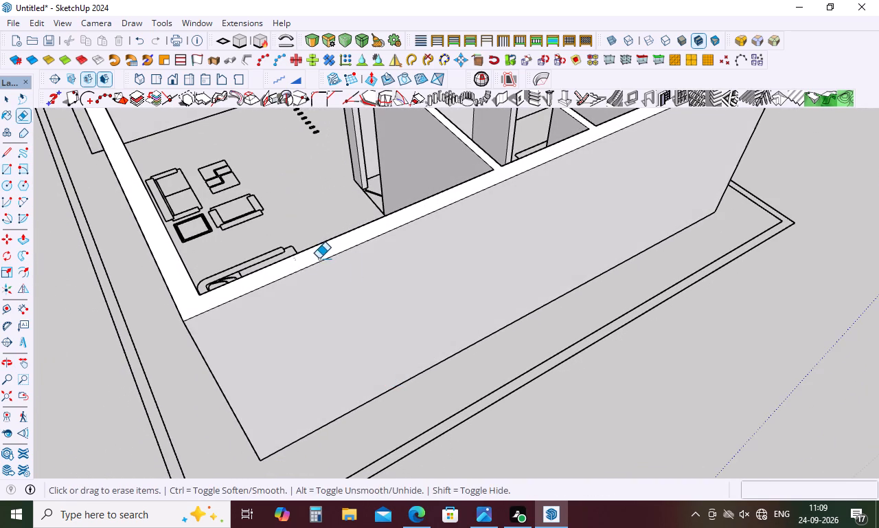
scroll(319, 258, down, 15)
scroll(319, 258, down, 11)
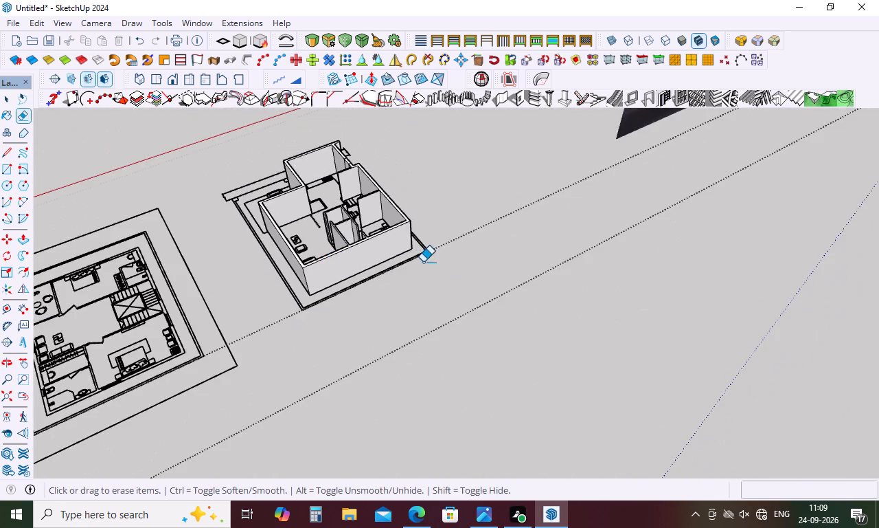
middle_drag(464, 257, 275, 270)
scroll(498, 234, down, 7)
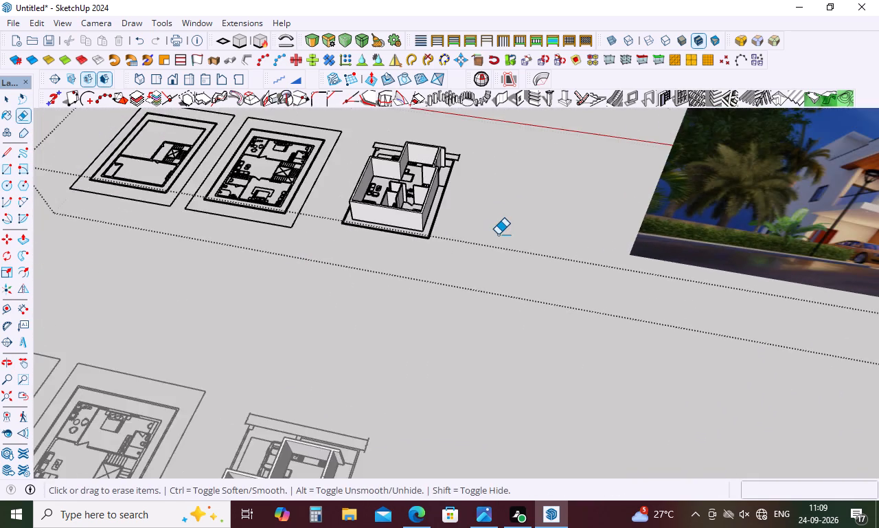
scroll(498, 234, down, 3)
middle_drag(572, 202, 419, 211)
scroll(630, 206, up, 4)
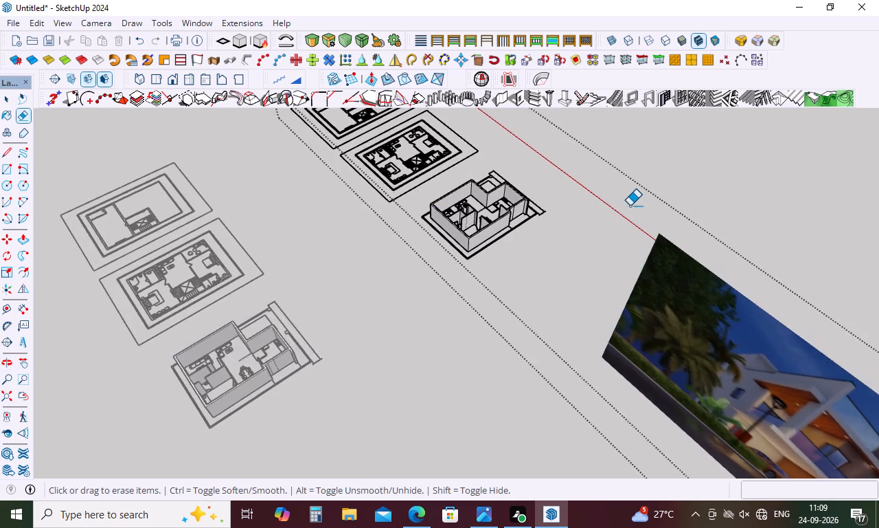
scroll(620, 212, up, 11)
scroll(549, 230, up, 5)
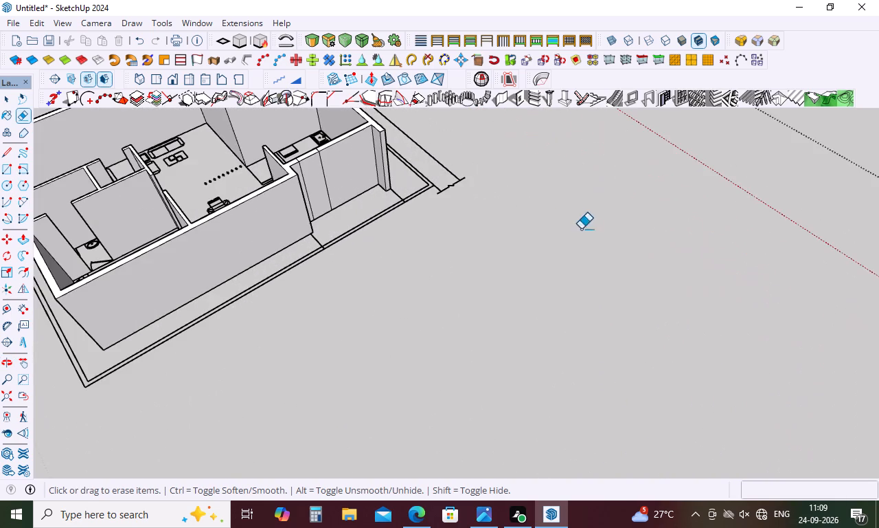
middle_drag(586, 231, 544, 250)
scroll(541, 250, down, 15)
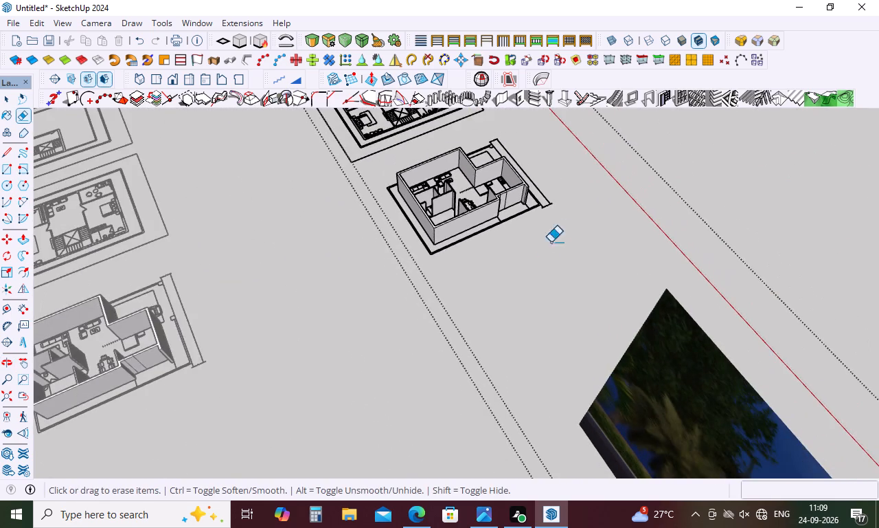
middle_drag(593, 221, 440, 228)
scroll(573, 278, up, 19)
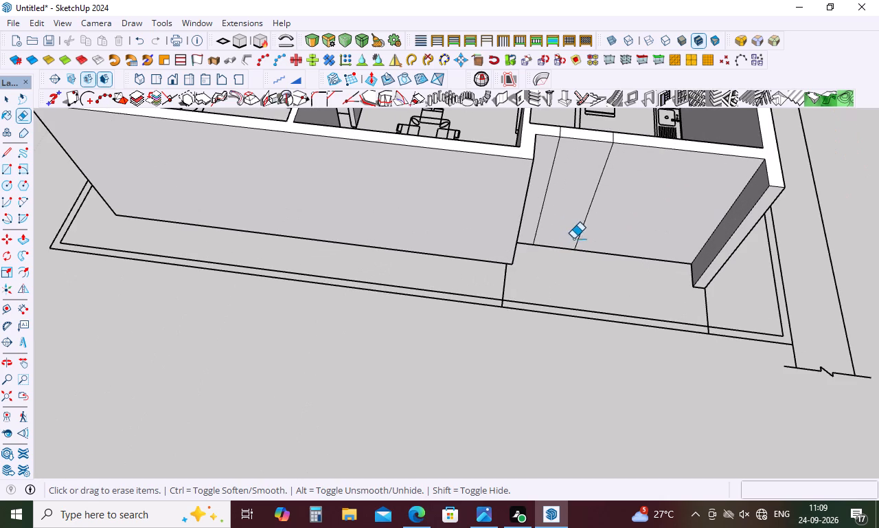
click(591, 208)
click(547, 201)
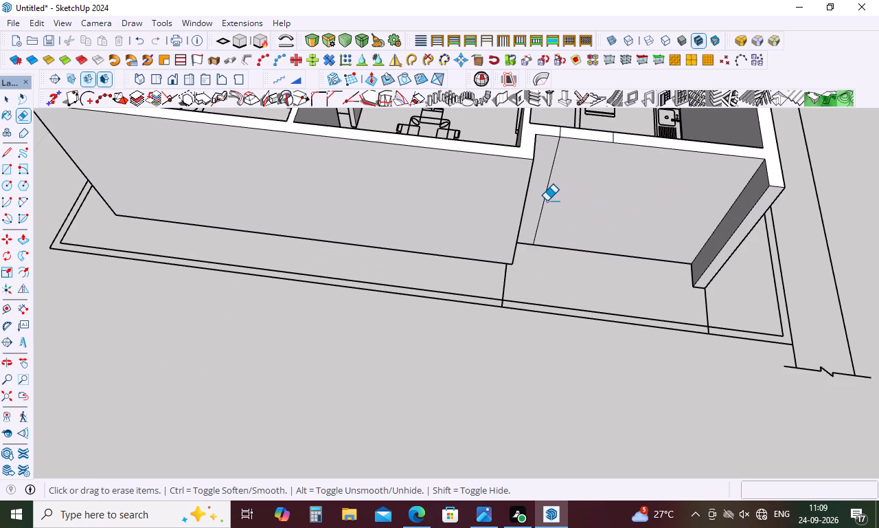
click(543, 201)
Erase the two short lines crossing the top of the recessed kitchen side wall.
scroll(571, 239, down, 5)
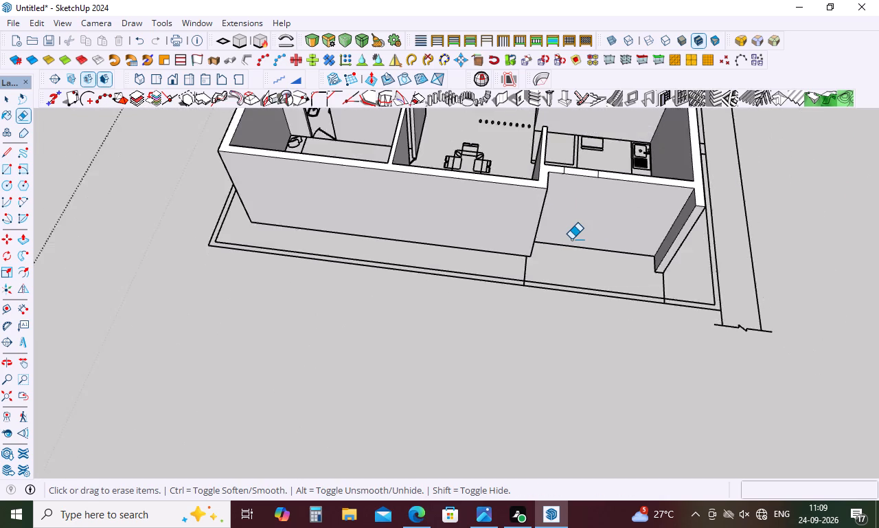
scroll(571, 239, down, 3)
scroll(578, 200, up, 16)
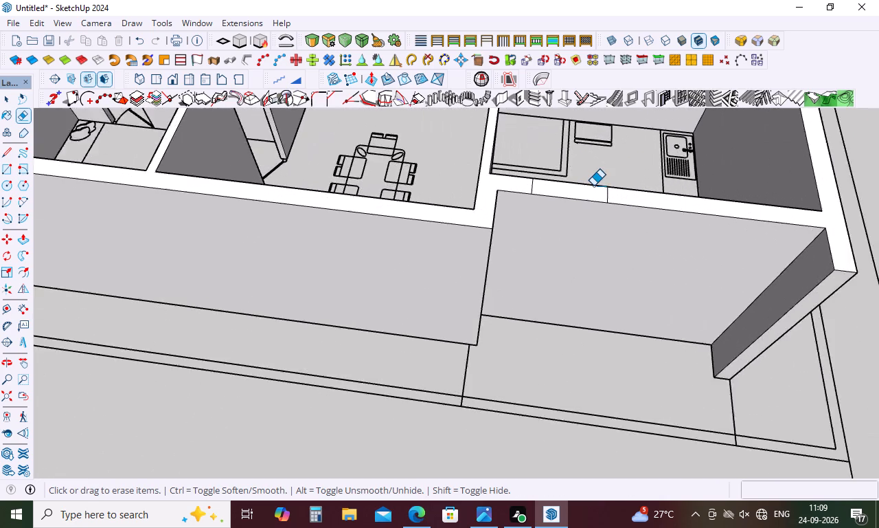
scroll(593, 186, up, 5)
click(615, 197)
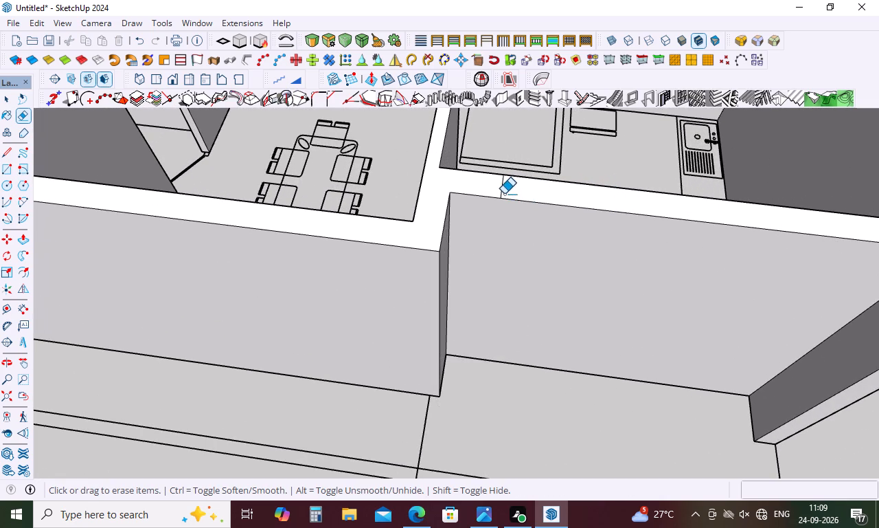
drag(503, 190, 496, 188)
Examine the road-facing front of the ground-floor walls against the house in the reference photo.
scroll(501, 228, down, 5)
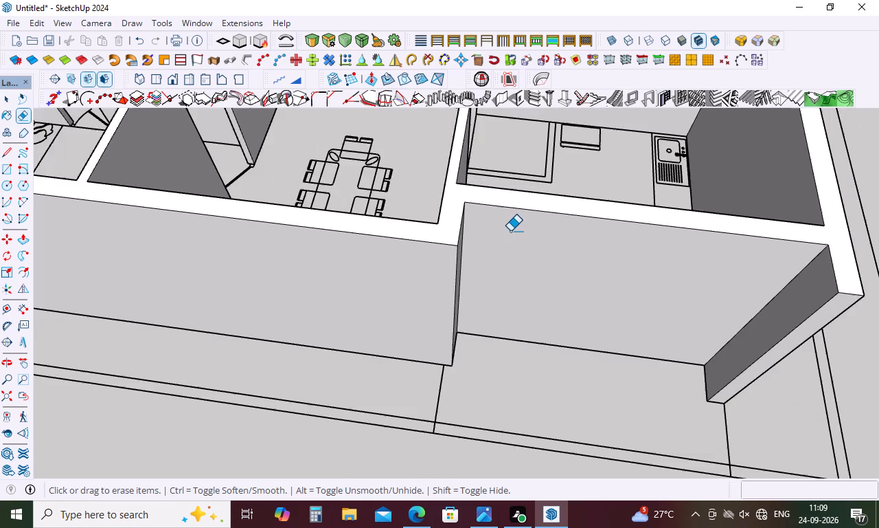
scroll(511, 232, down, 16)
scroll(511, 232, down, 5)
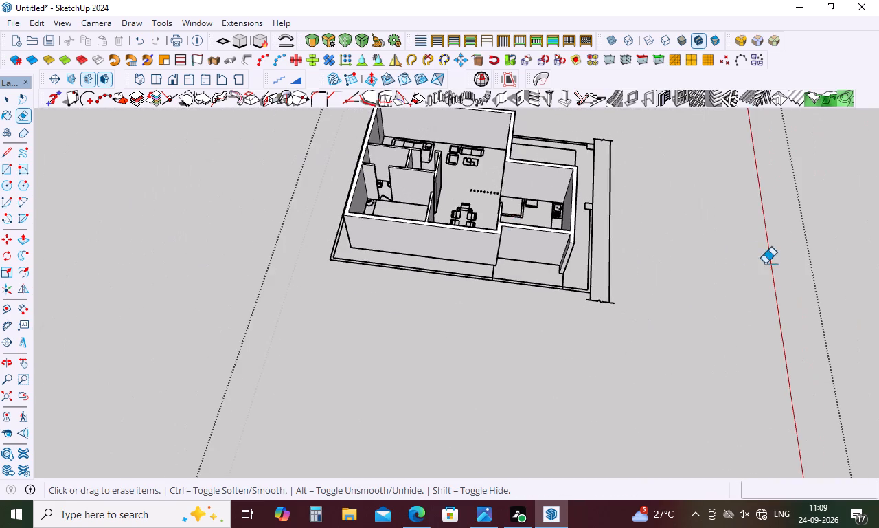
middle_drag(765, 263, 658, 259)
scroll(652, 254, down, 9)
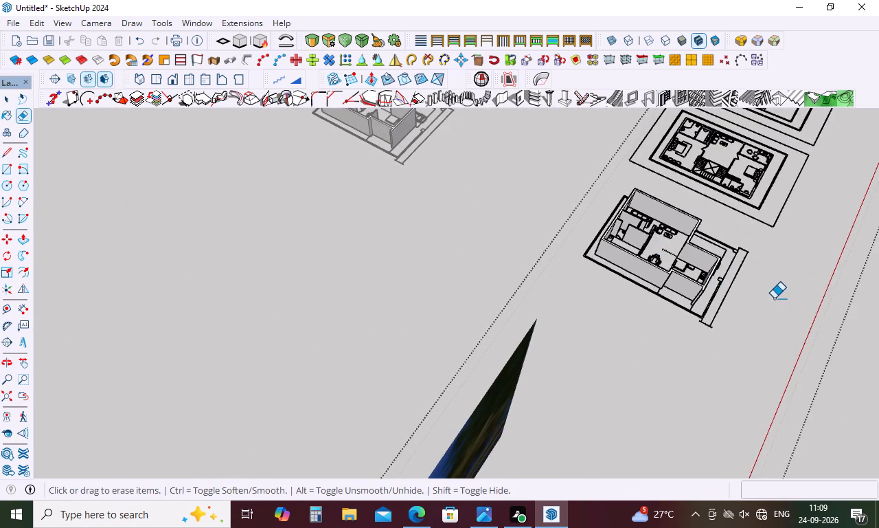
middle_drag(774, 298, 667, 222)
scroll(667, 222, down, 10)
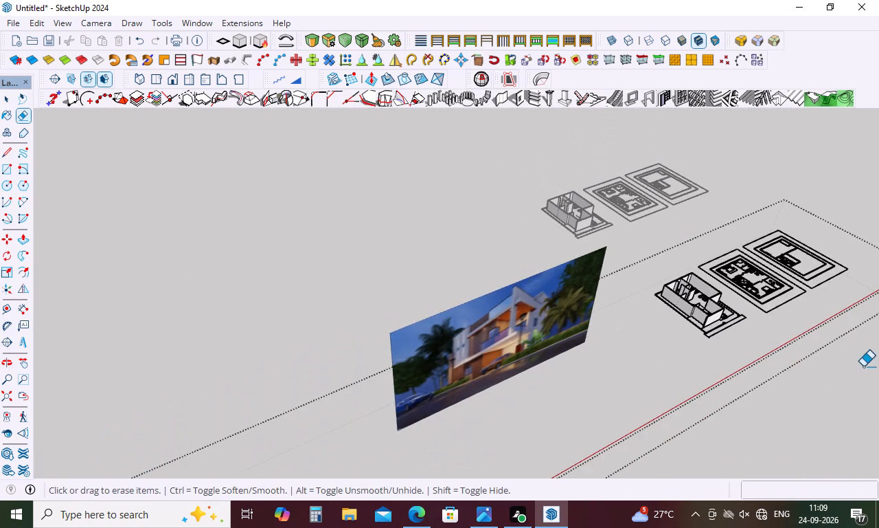
middle_drag(824, 359, 593, 225)
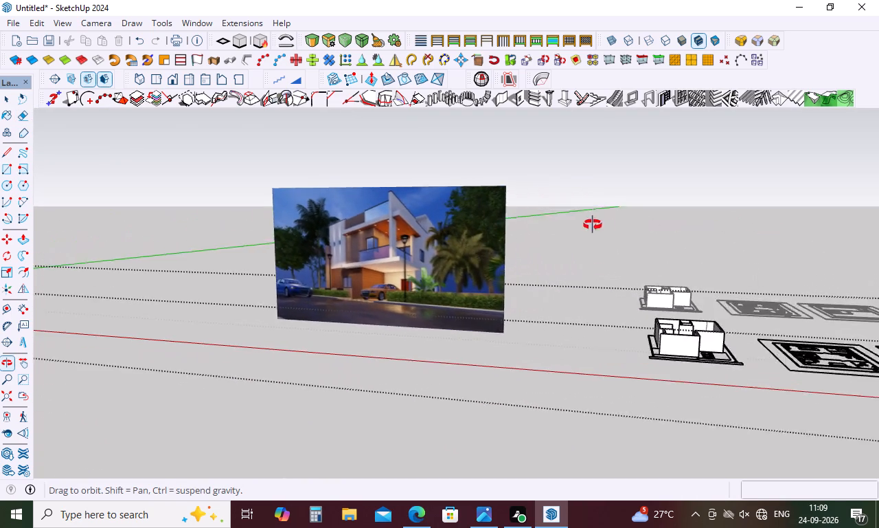
middle_drag(593, 225, 584, 225)
scroll(625, 368, up, 5)
scroll(617, 387, up, 18)
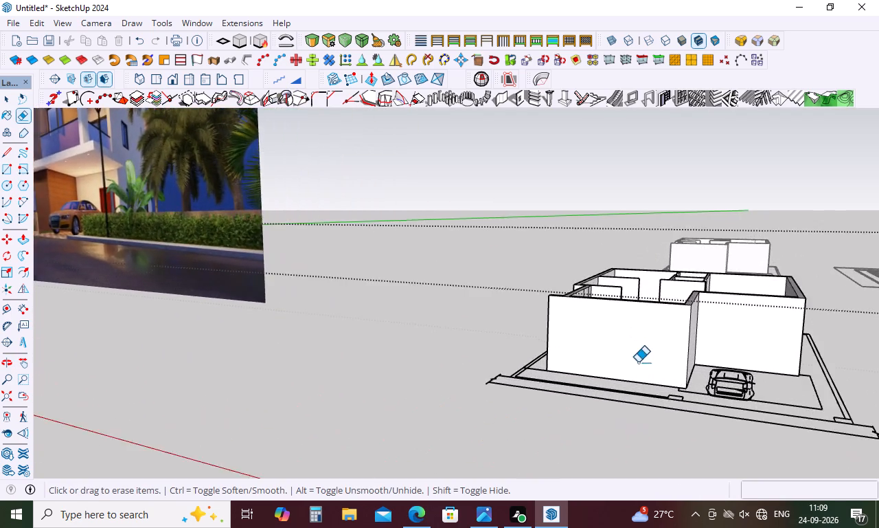
scroll(638, 362, up, 9)
middle_drag(689, 352, 682, 444)
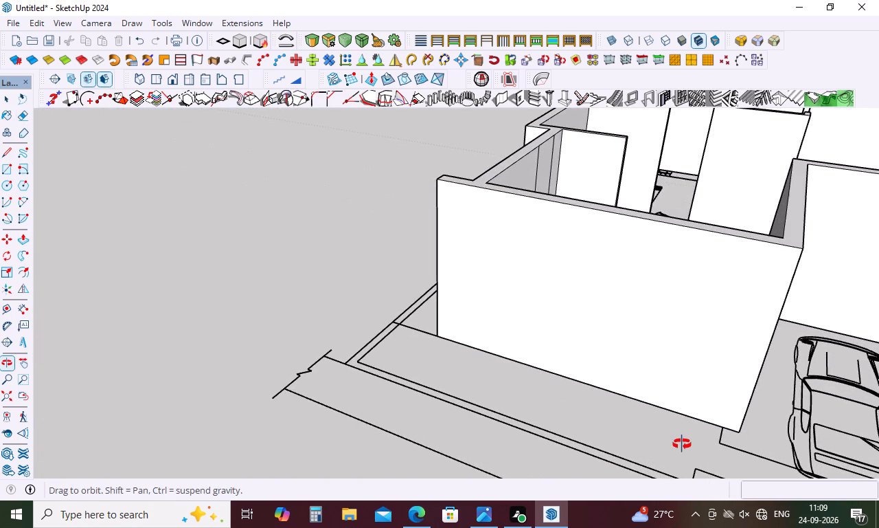
middle_drag(682, 444, 683, 340)
middle_click(682, 338)
scroll(682, 338, down, 14)
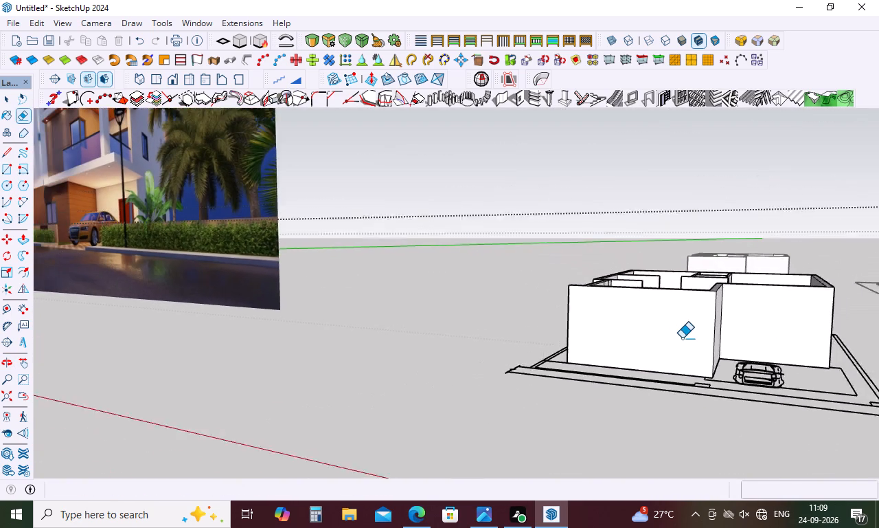
scroll(682, 338, down, 1)
Erase the two vertical seam lines from the inner face of the kitchen's exterior side wall.
middle_drag(878, 386, 814, 423)
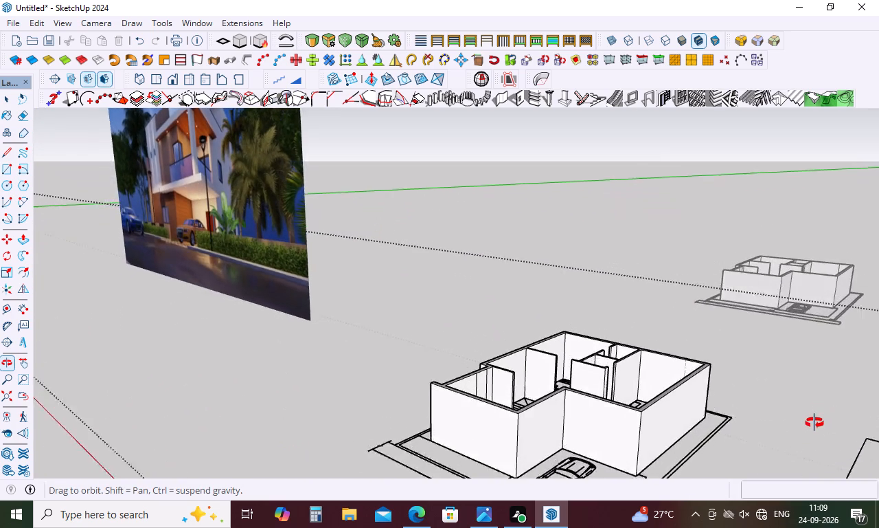
middle_drag(814, 423, 812, 426)
scroll(474, 410, up, 5)
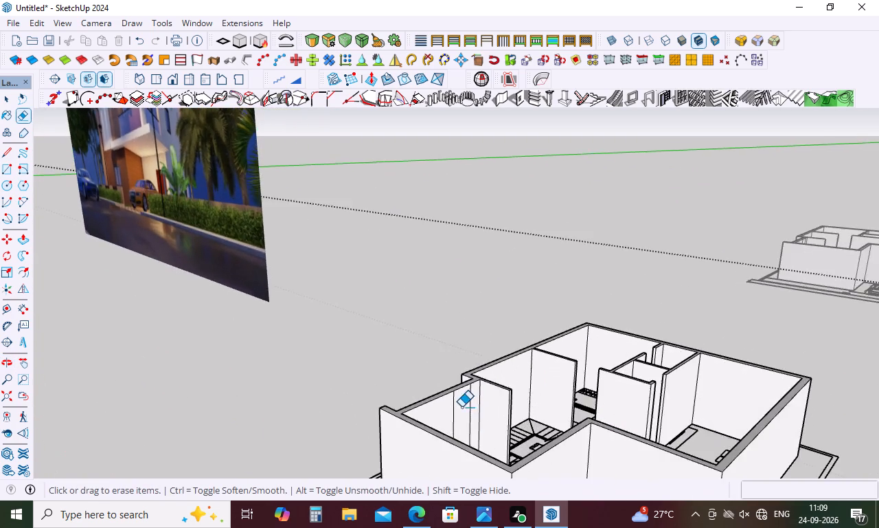
scroll(461, 407, up, 4)
click(479, 384)
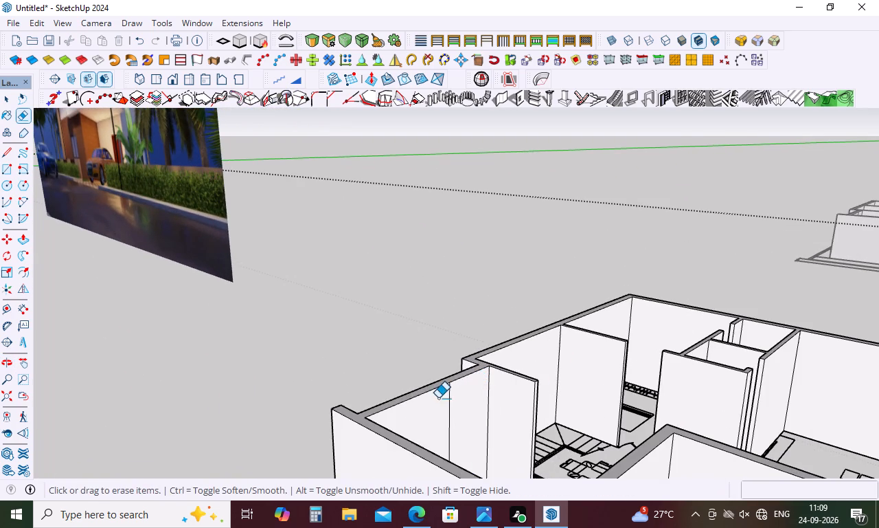
click(451, 394)
Examine the cleaned ground-floor walls from the rear and the front, comparing their massing with the reference photo.
scroll(533, 379, down, 4)
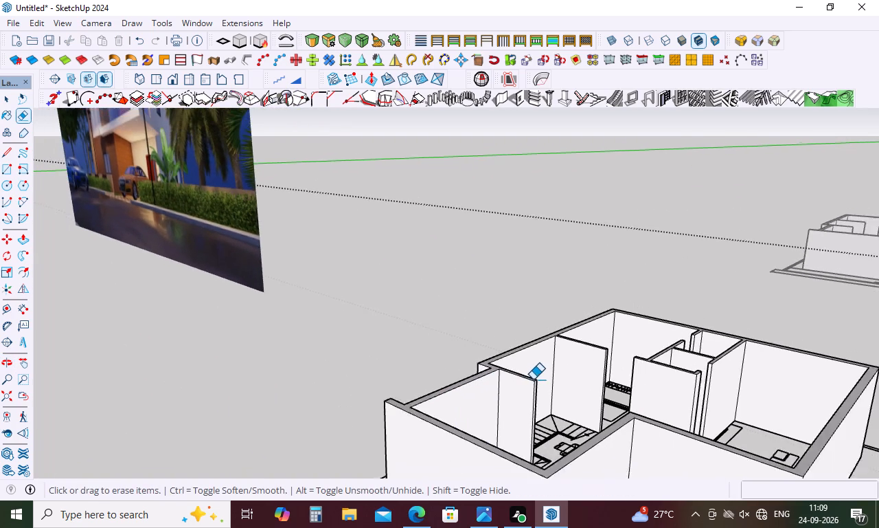
scroll(537, 378, down, 4)
middle_drag(663, 402, 558, 416)
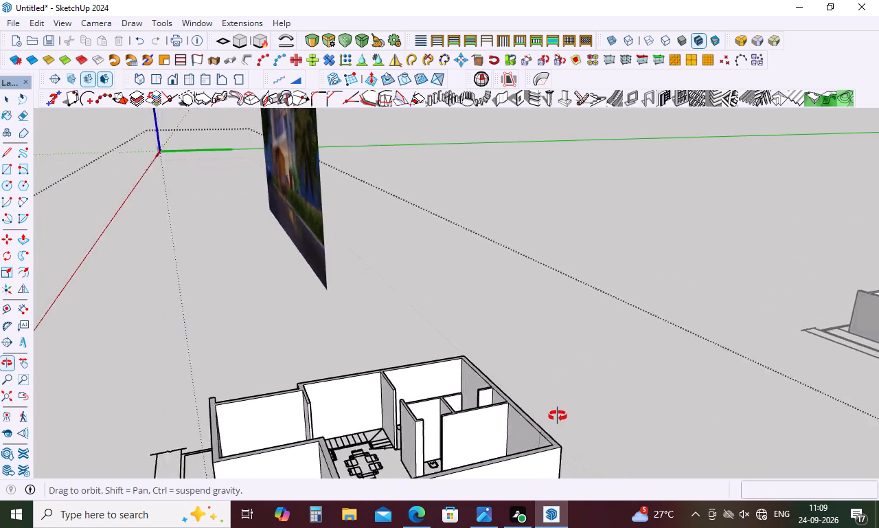
middle_drag(558, 416, 553, 417)
scroll(557, 395, down, 15)
middle_drag(576, 388, 540, 430)
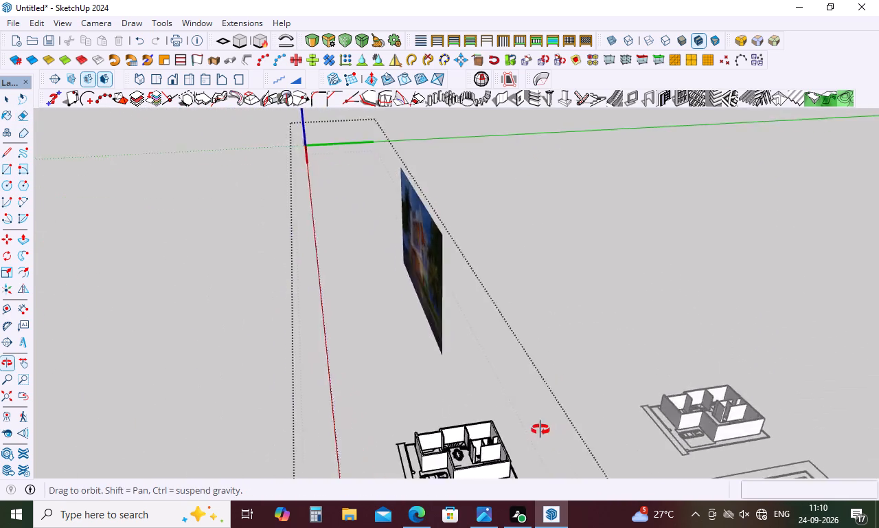
middle_drag(540, 430, 431, 379)
scroll(228, 398, up, 5)
scroll(294, 379, up, 8)
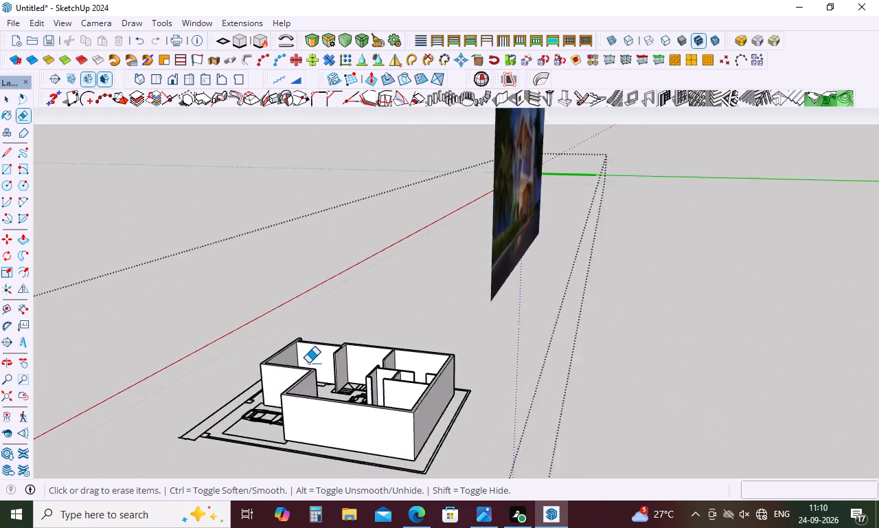
scroll(308, 363, up, 9)
scroll(318, 386, down, 10)
middle_drag(355, 393, 358, 395)
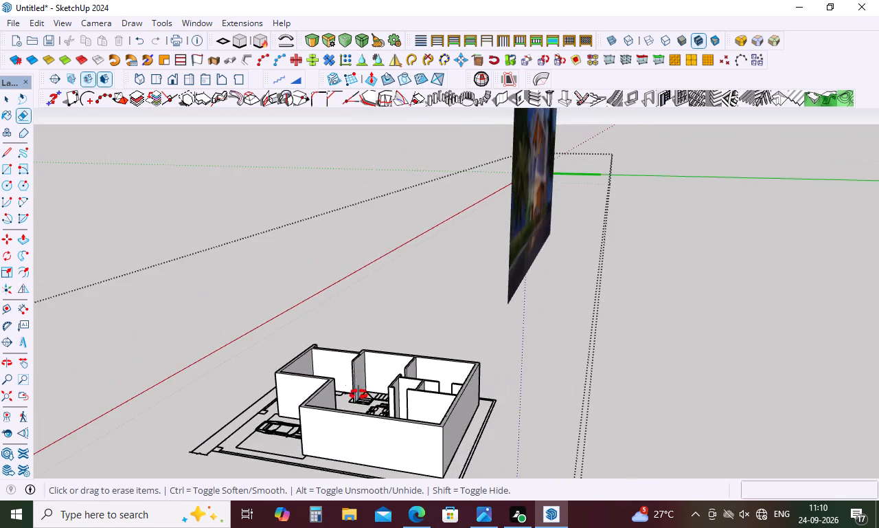
middle_drag(358, 395, 795, 408)
scroll(361, 396, down, 1)
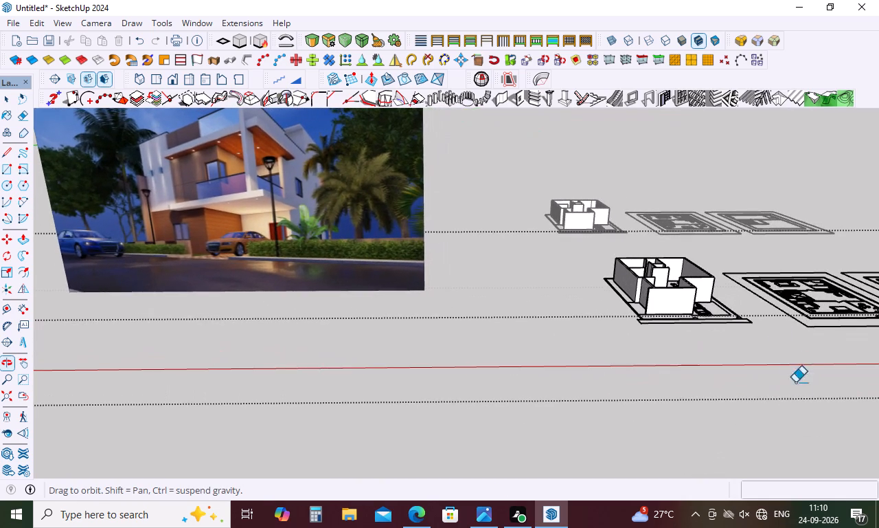
scroll(684, 305, up, 20)
scroll(684, 305, up, 1)
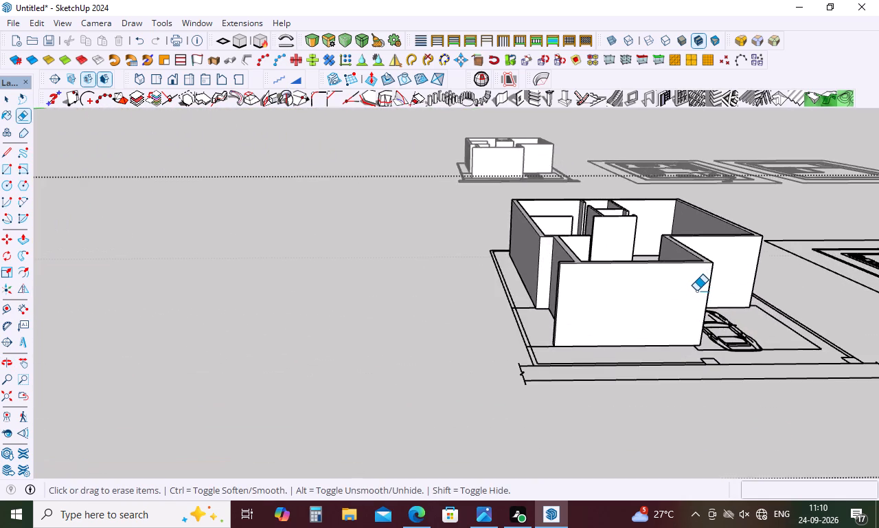
scroll(696, 291, up, 5)
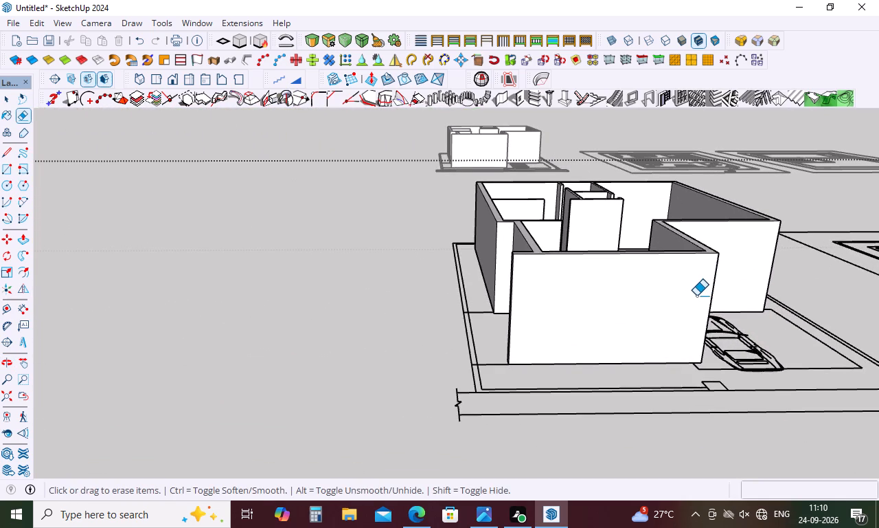
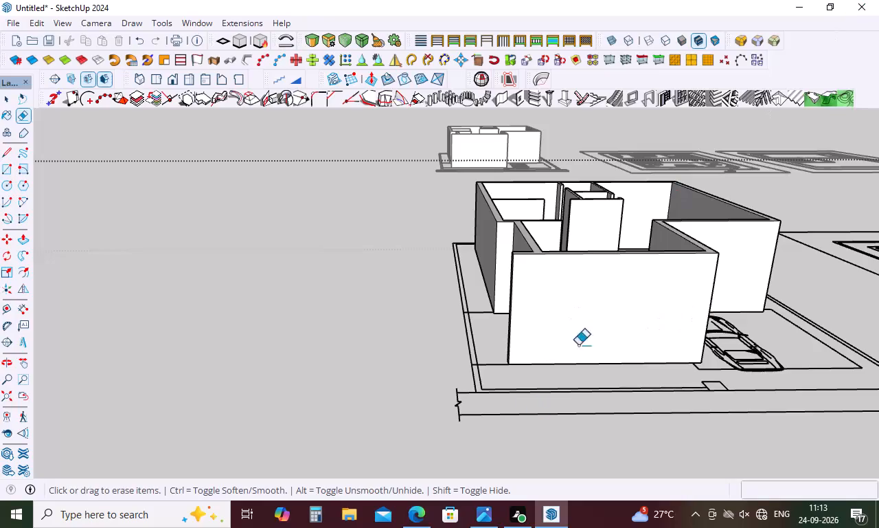
Compare the massing of the extruded ground-floor walls with the house in the reference photo from several front and oblique angles.
scroll(492, 357, down, 7)
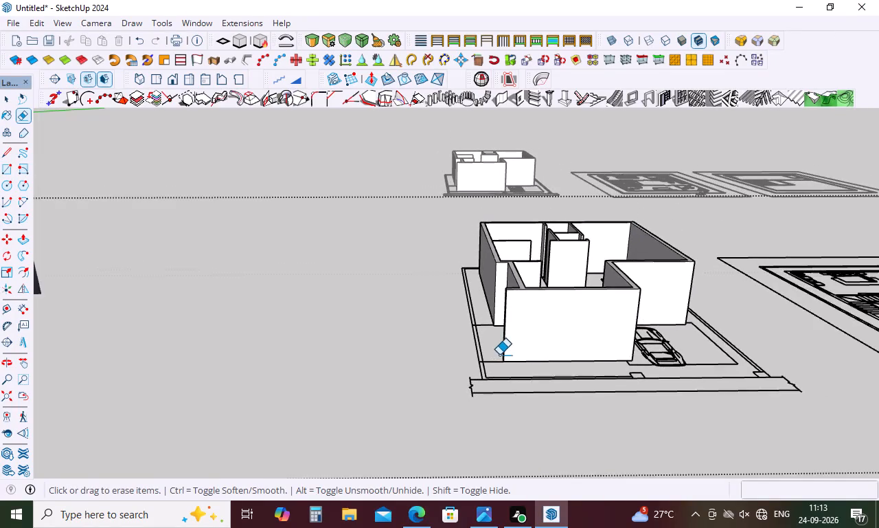
middle_drag(647, 355, 602, 349)
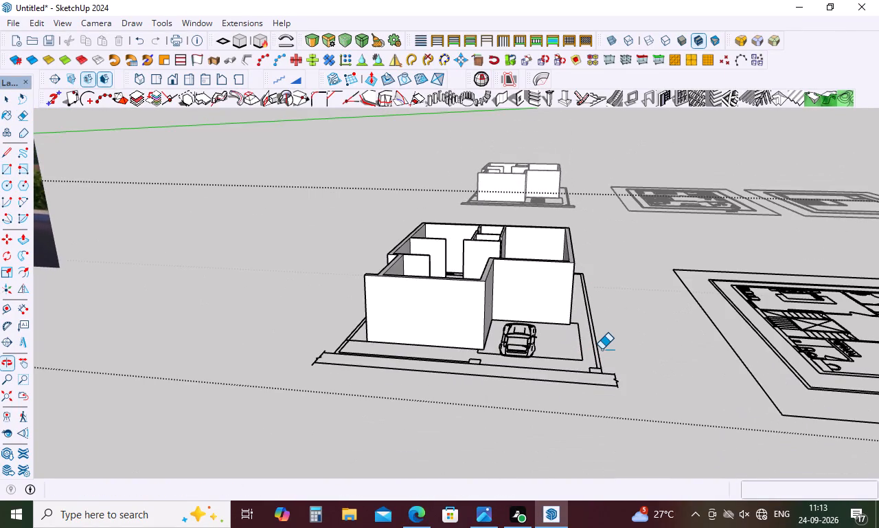
scroll(602, 349, down, 14)
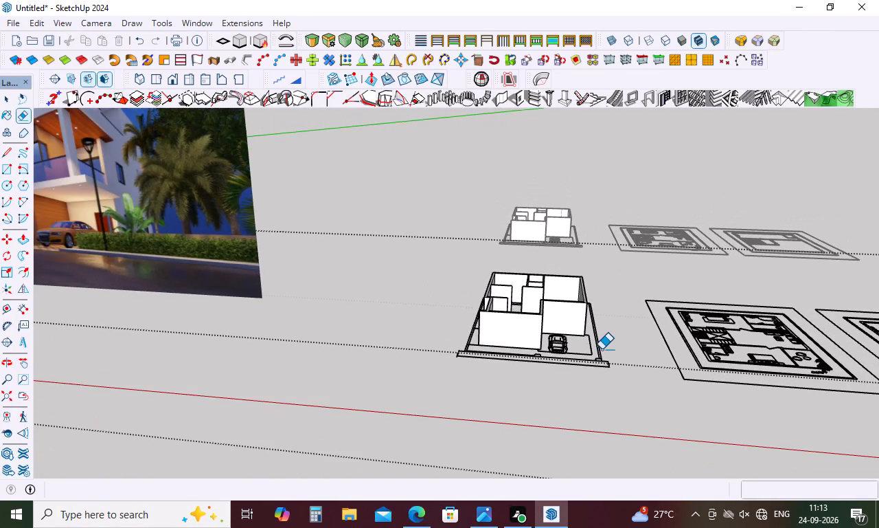
scroll(602, 349, down, 5)
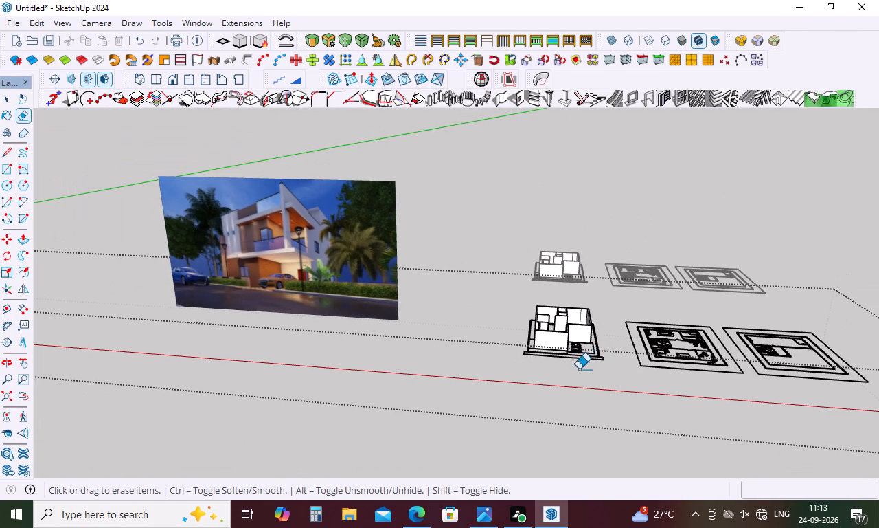
scroll(510, 331, up, 9)
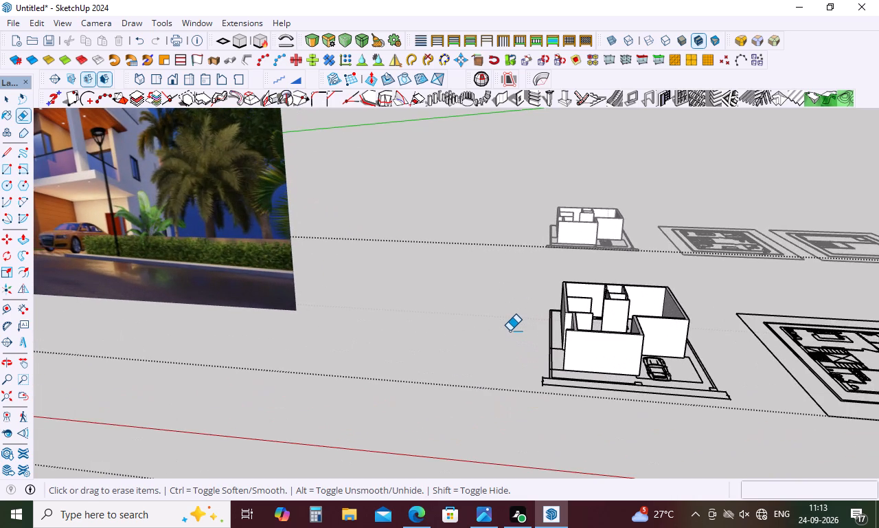
scroll(510, 331, down, 4)
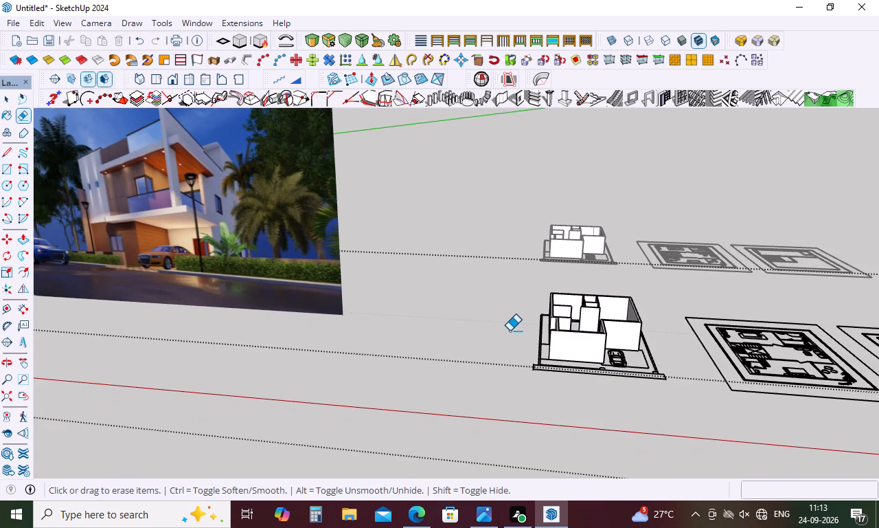
scroll(510, 331, down, 5)
middle_drag(358, 346, 535, 353)
middle_drag(414, 357, 414, 278)
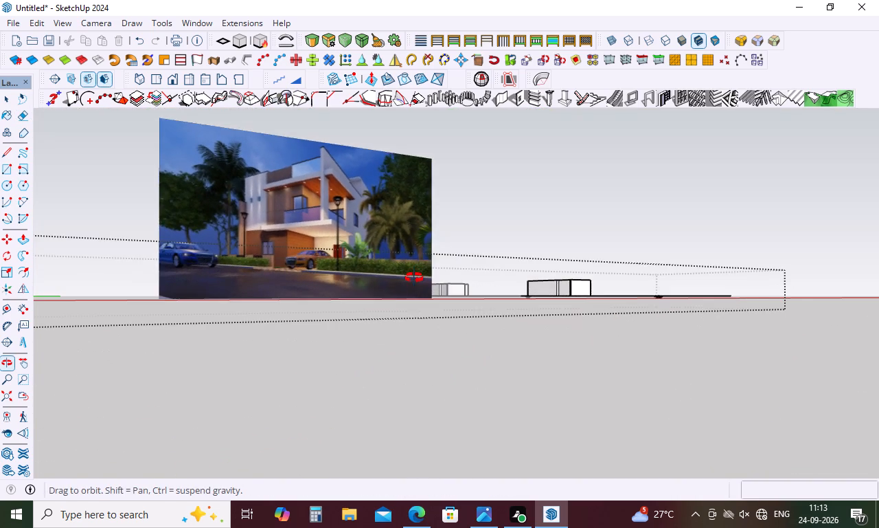
middle_drag(414, 278, 150, 320)
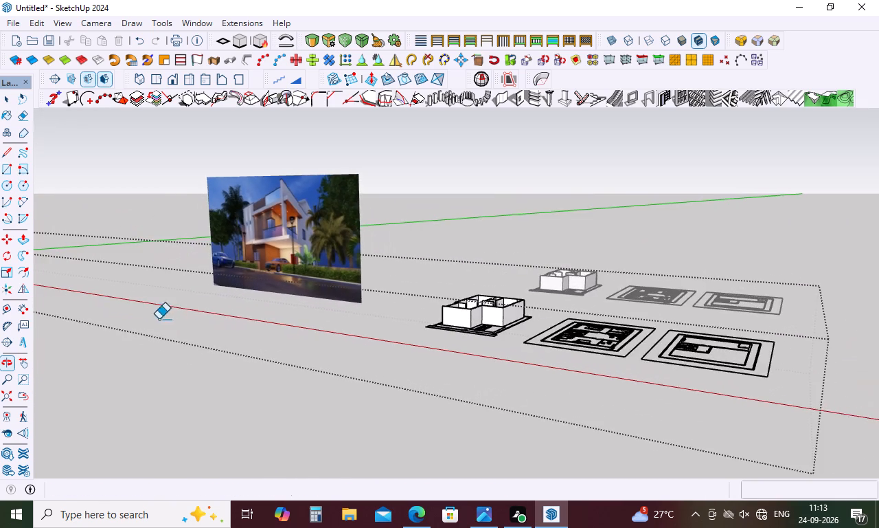
scroll(400, 316, up, 5)
middle_drag(453, 342, 533, 377)
scroll(612, 390, up, 3)
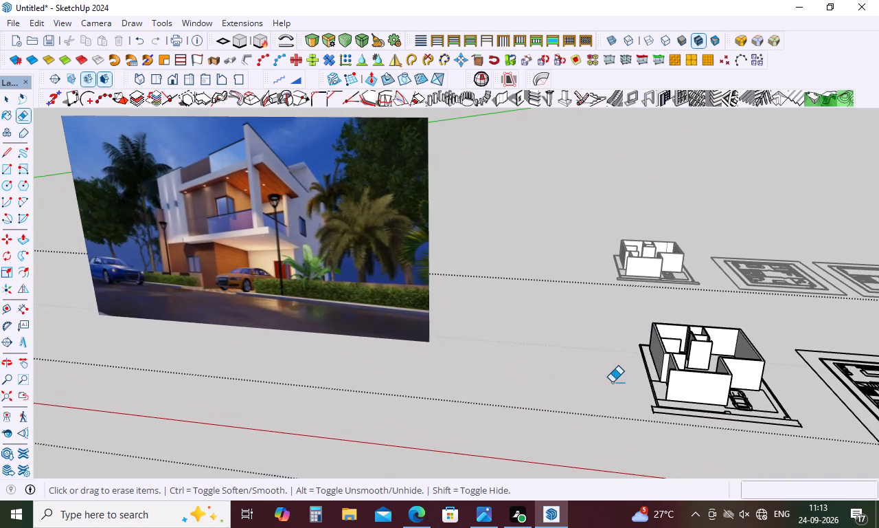
scroll(700, 388, down, 4)
scroll(770, 401, up, 5)
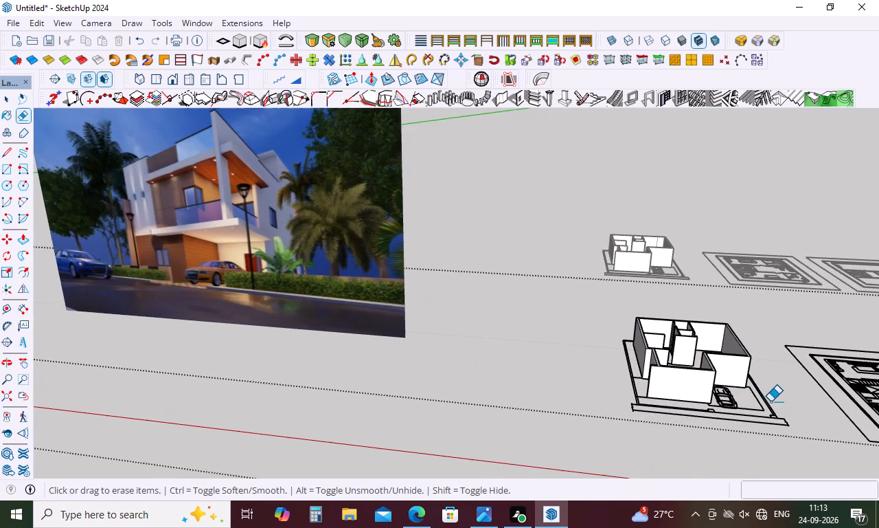
scroll(780, 402, up, 7)
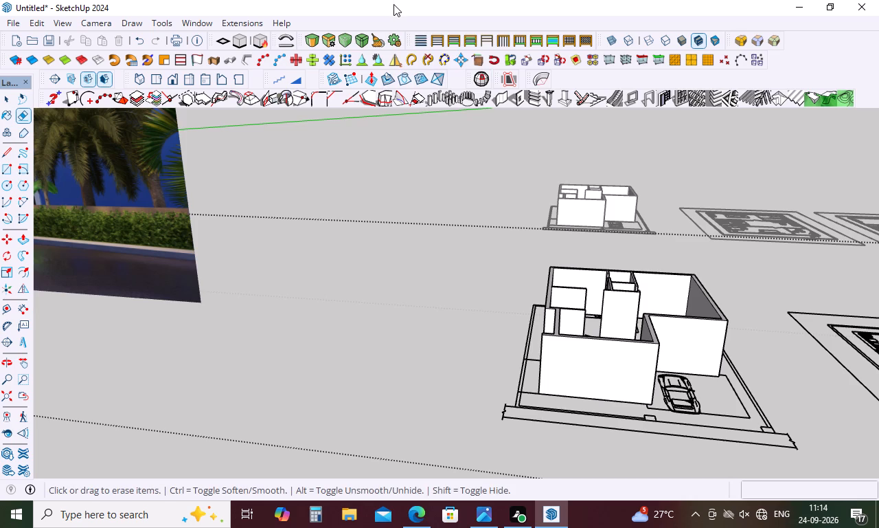
scroll(461, 303, down, 4)
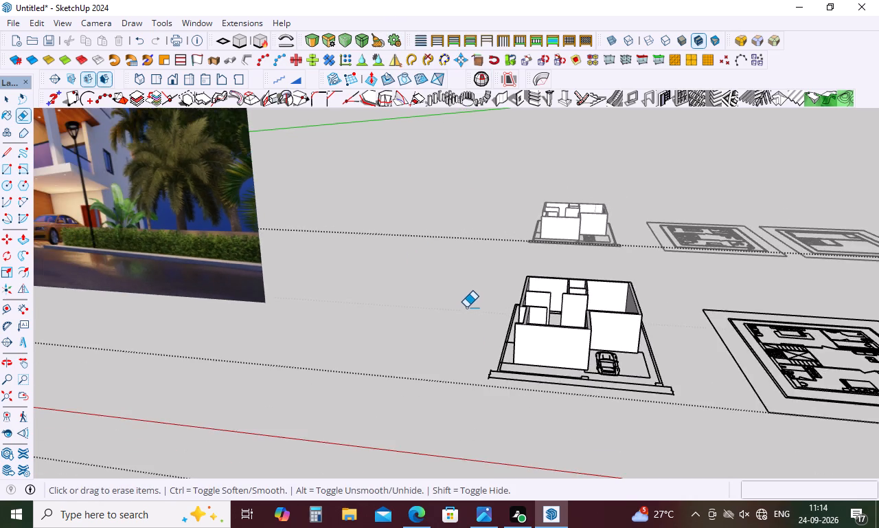
middle_drag(468, 331, 691, 333)
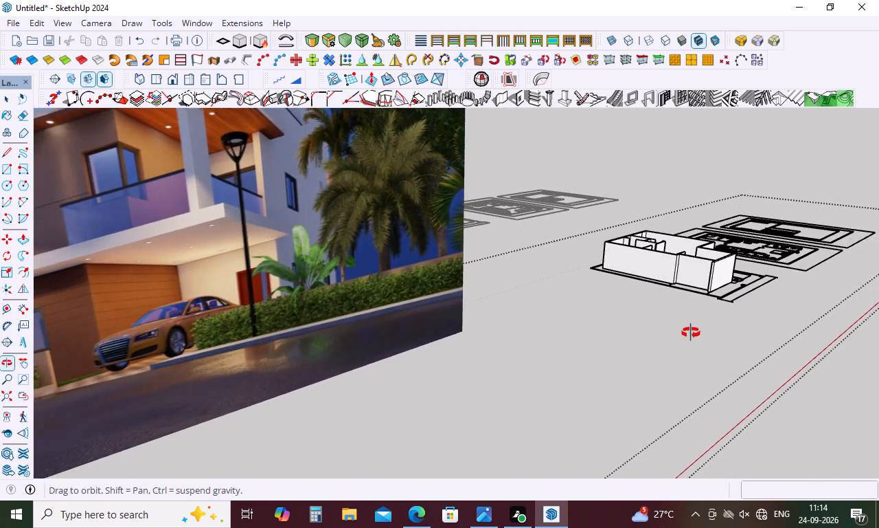
middle_drag(691, 333, 494, 309)
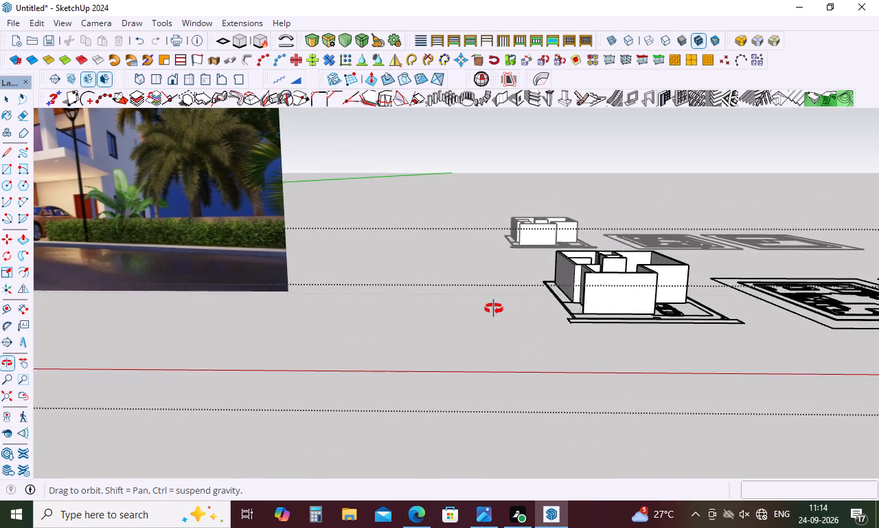
middle_drag(494, 309, 490, 309)
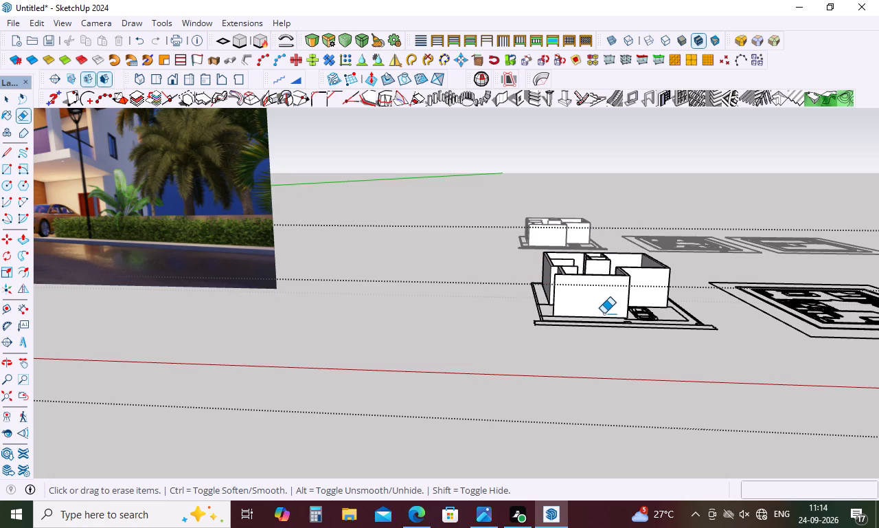
scroll(604, 314, up, 10)
scroll(691, 349, up, 3)
scroll(688, 341, down, 5)
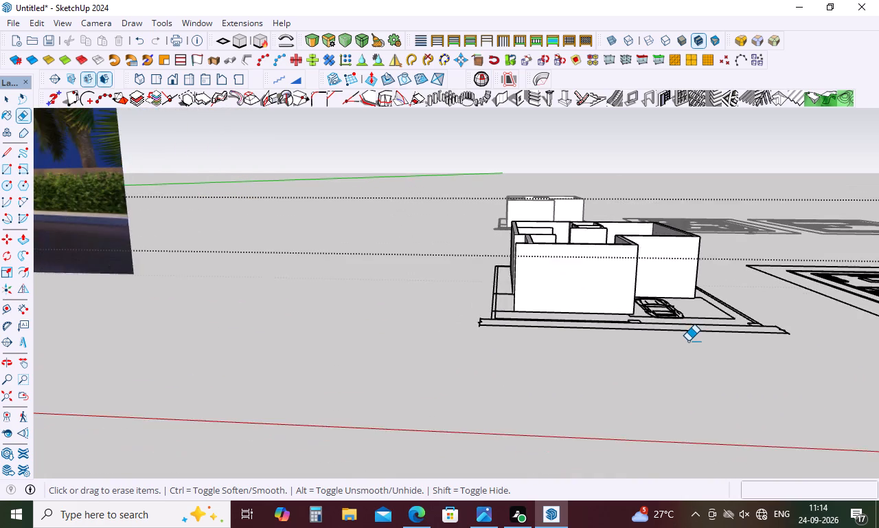
scroll(688, 341, down, 19)
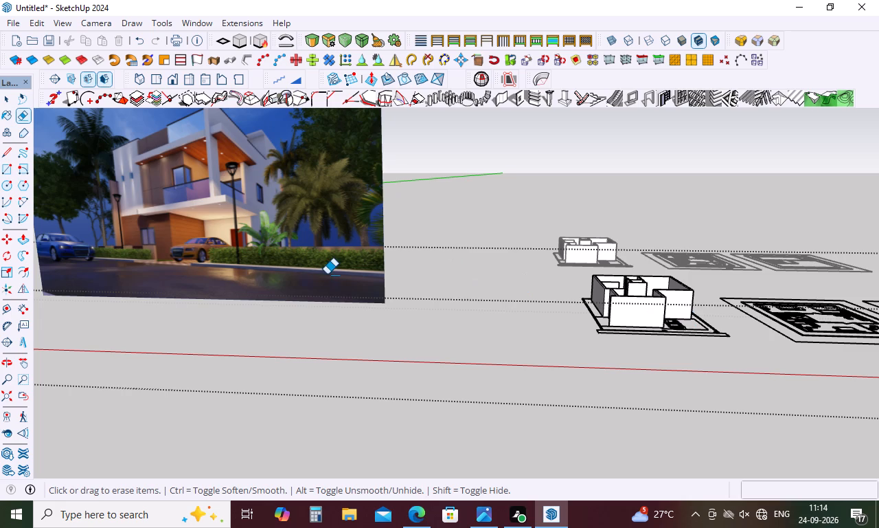
scroll(327, 274, down, 3)
middle_drag(294, 272, 465, 262)
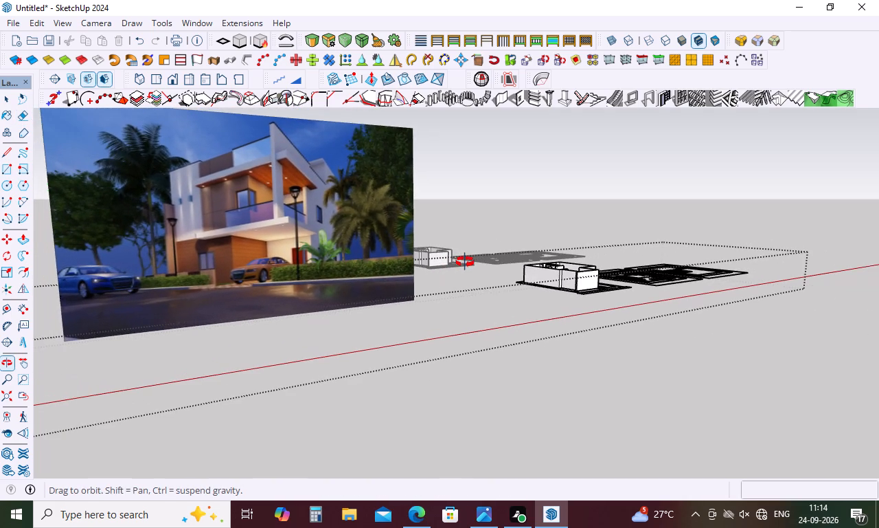
middle_drag(465, 262, 441, 273)
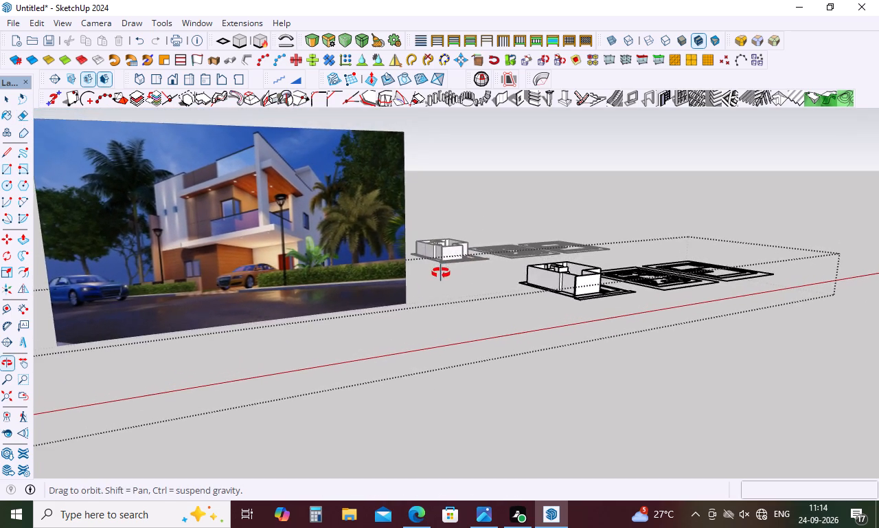
middle_drag(441, 273, 311, 280)
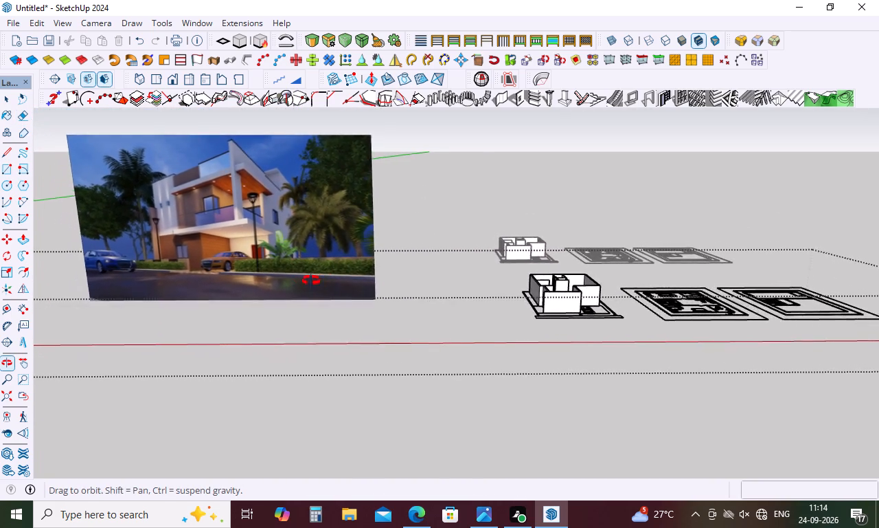
middle_drag(311, 280, 254, 274)
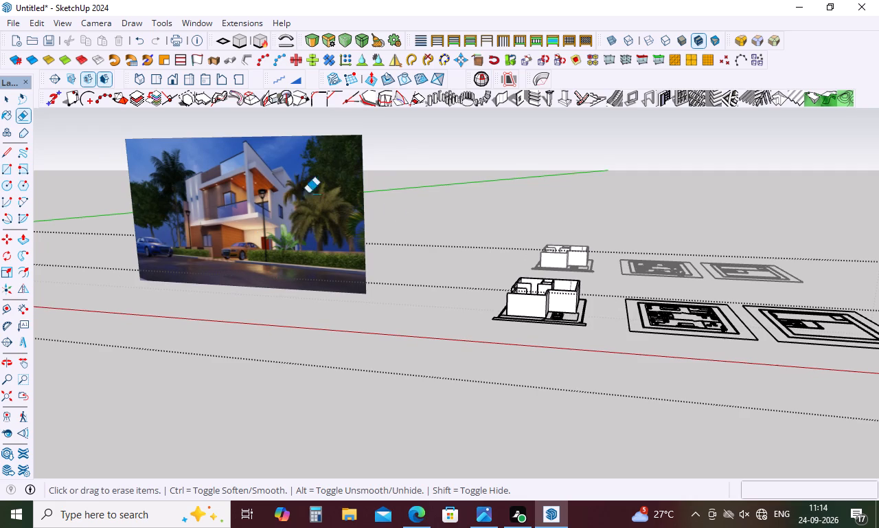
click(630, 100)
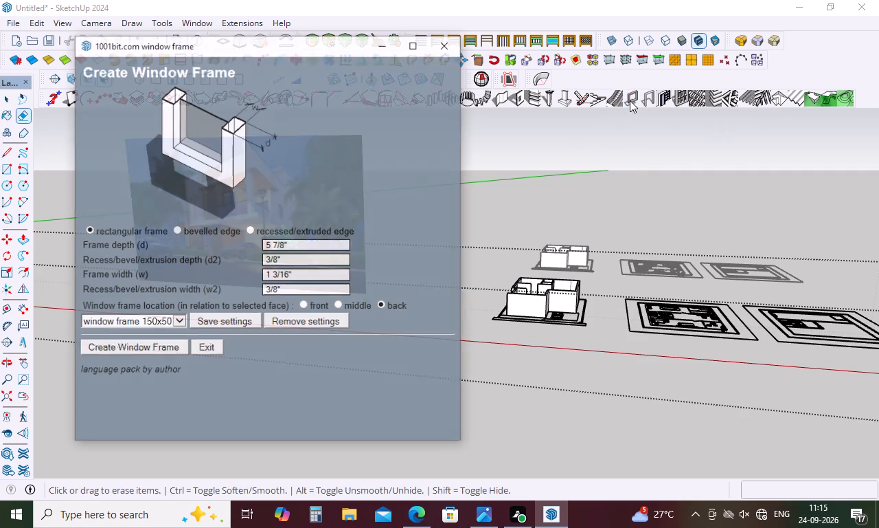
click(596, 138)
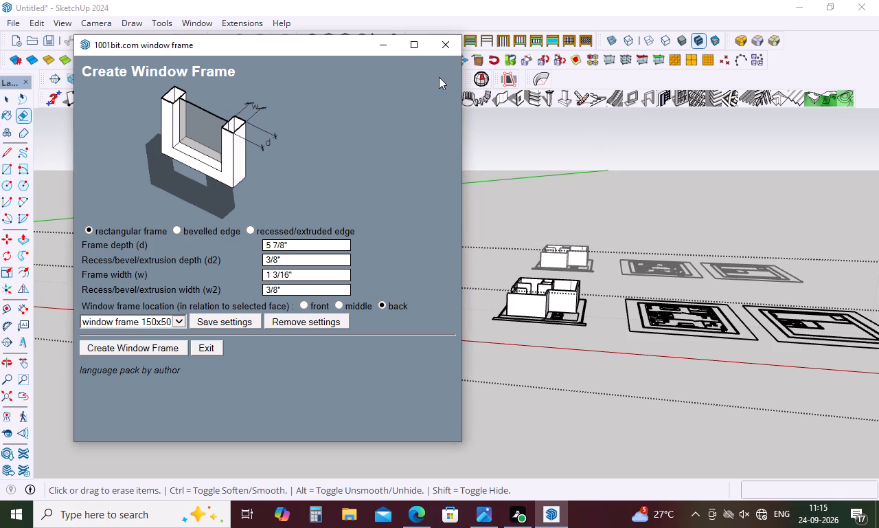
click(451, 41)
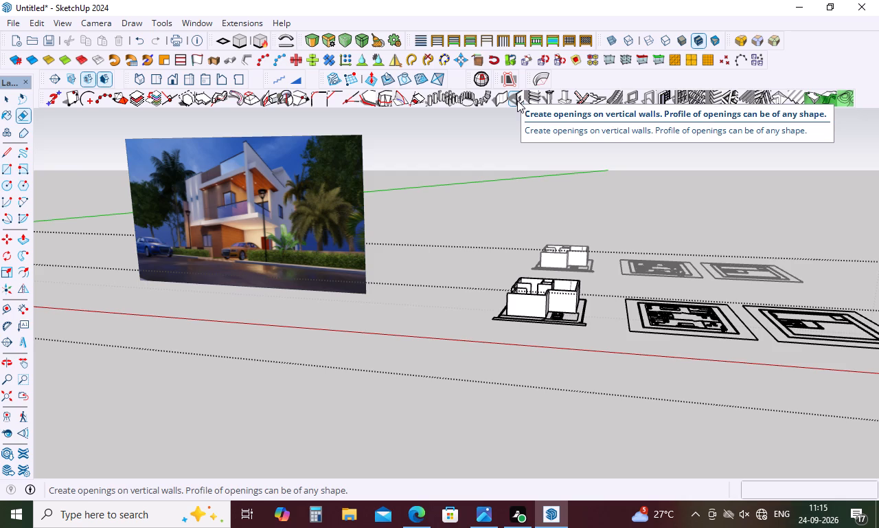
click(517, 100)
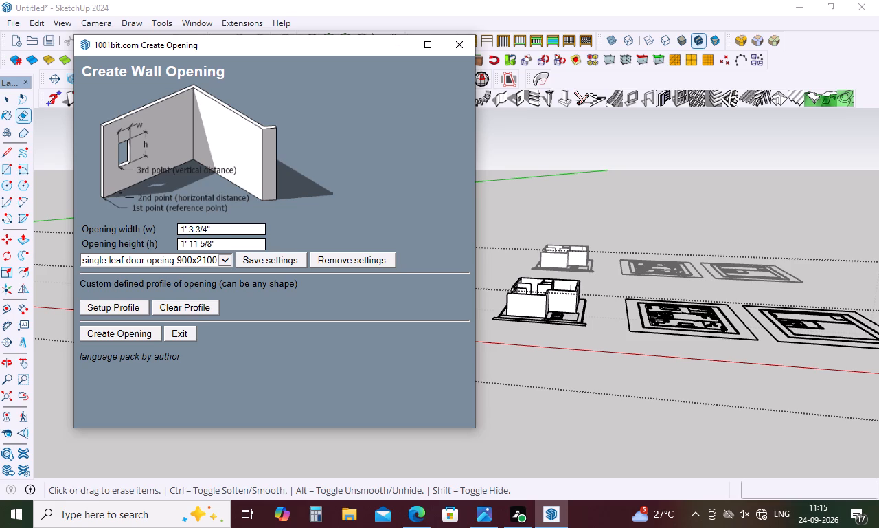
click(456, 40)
Exit the group editing context of the ground-floor walls and return to the whole model.
scroll(468, 287, down, 9)
middle_drag(477, 299, 633, 351)
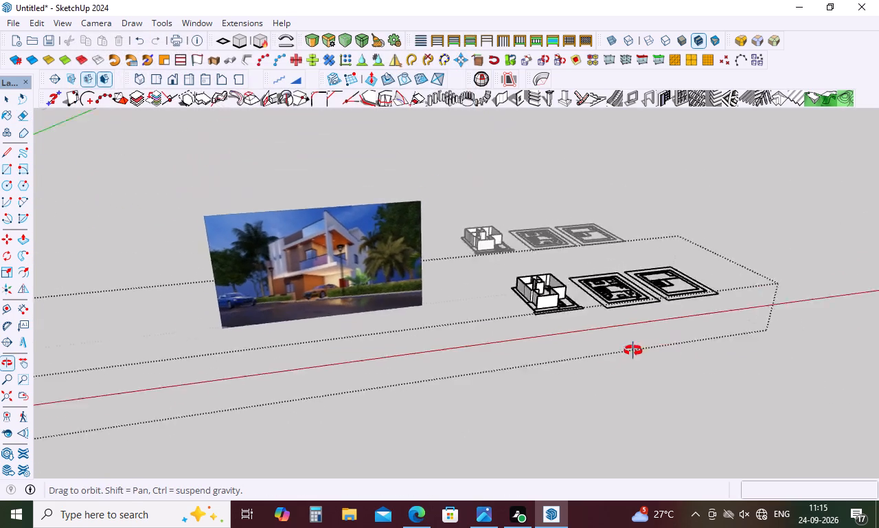
middle_drag(633, 351, 544, 315)
scroll(539, 304, up, 4)
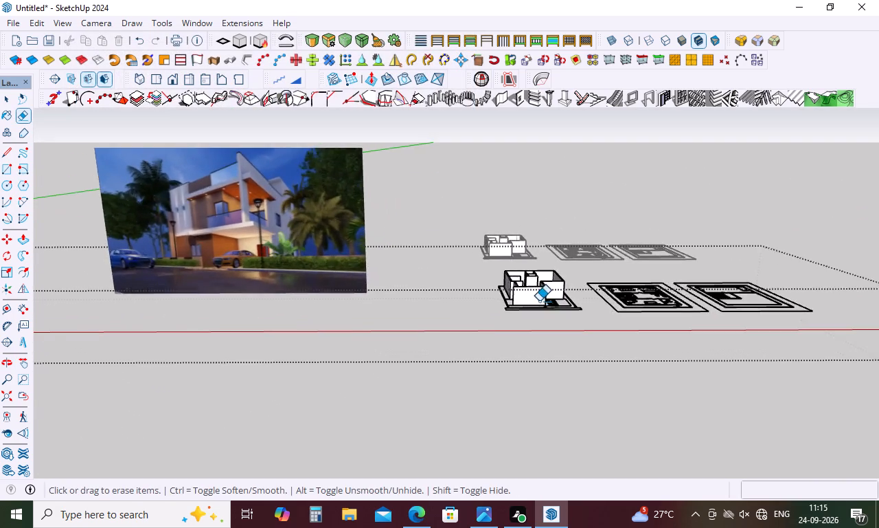
scroll(539, 301, up, 20)
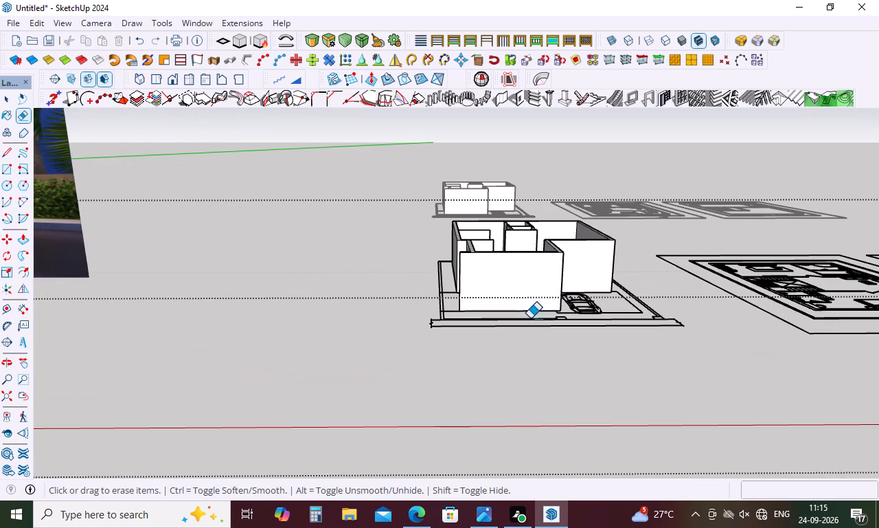
key(space)
click(505, 397)
click(510, 409)
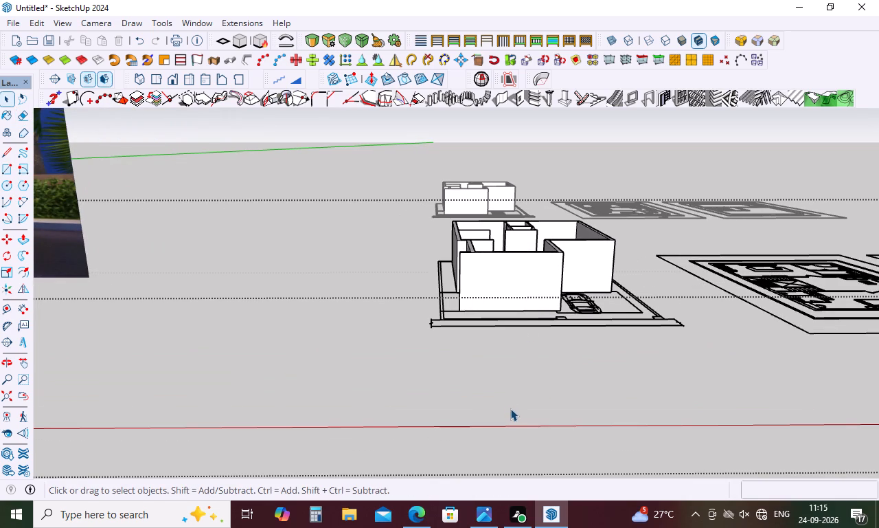
key(Escape)
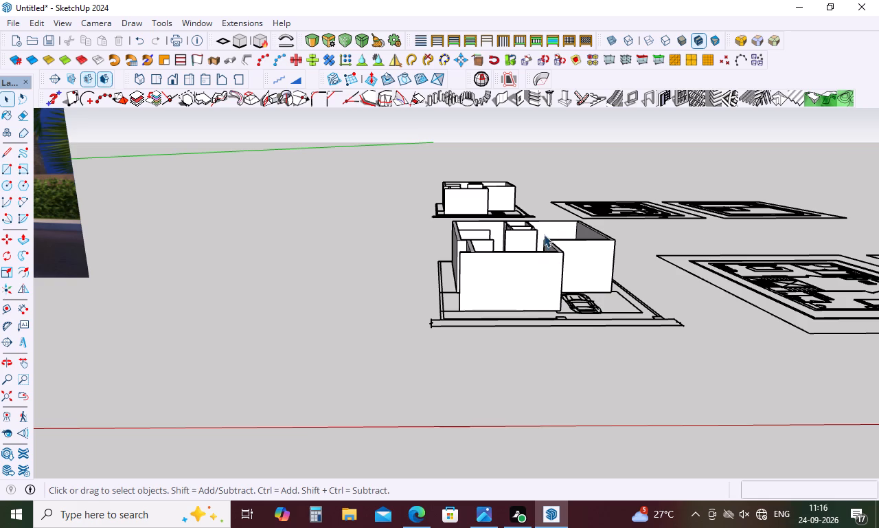
Examine the ground-floor facade, wood-clad wall, window and car porch of the house in the reference photo.
scroll(544, 245, down, 20)
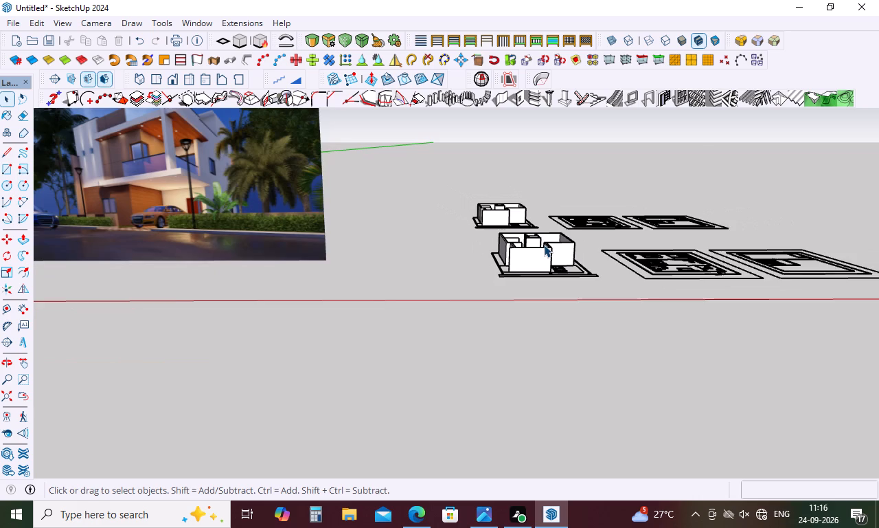
scroll(544, 245, down, 4)
scroll(544, 245, up, 5)
scroll(544, 245, down, 4)
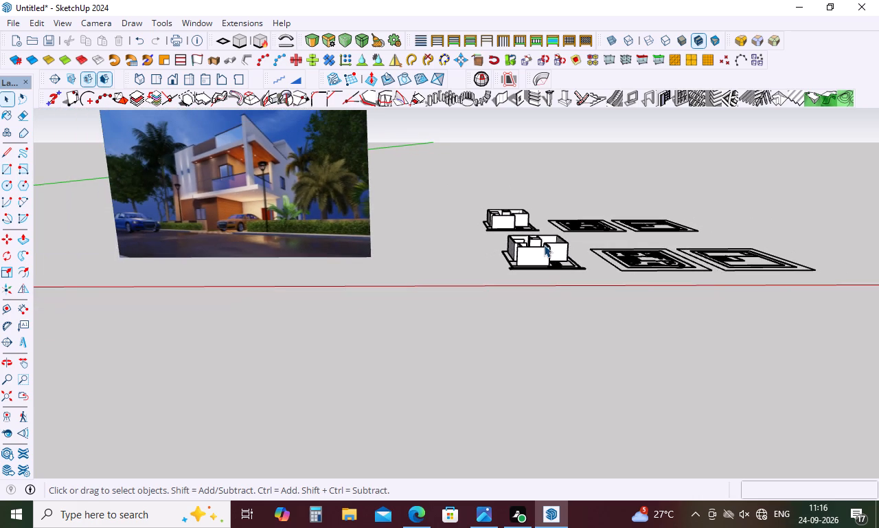
scroll(148, 192, up, 15)
scroll(155, 187, up, 6)
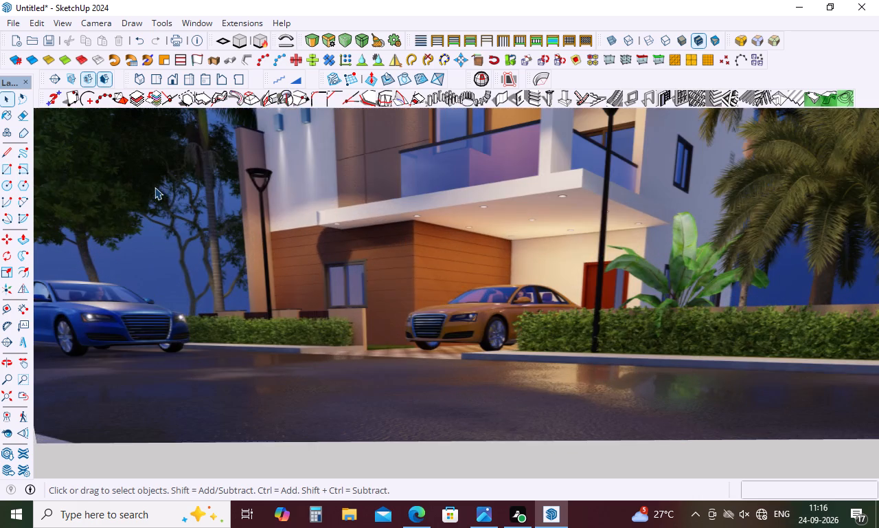
middle_drag(218, 218, 372, 228)
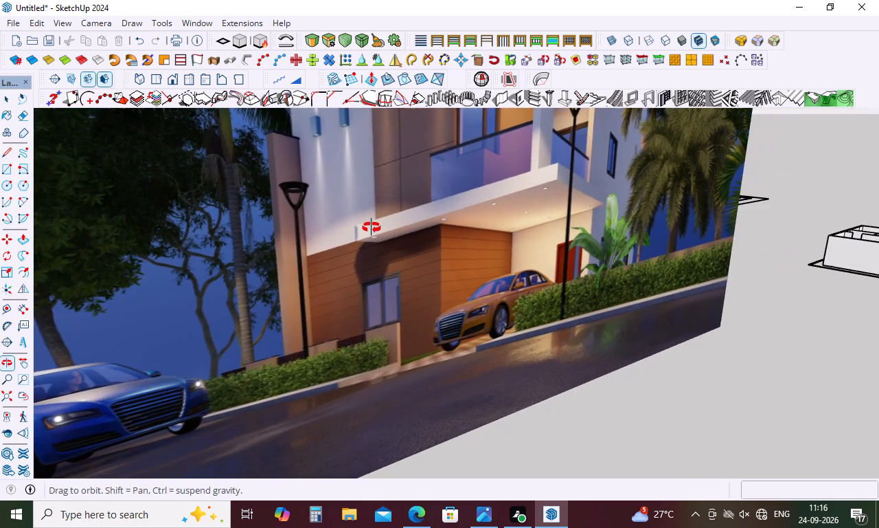
middle_drag(372, 228, 415, 179)
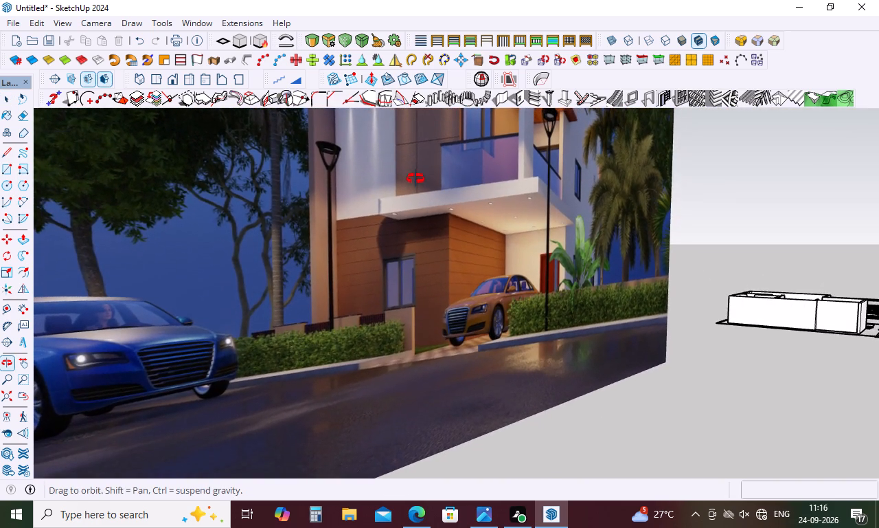
middle_drag(415, 179, 332, 237)
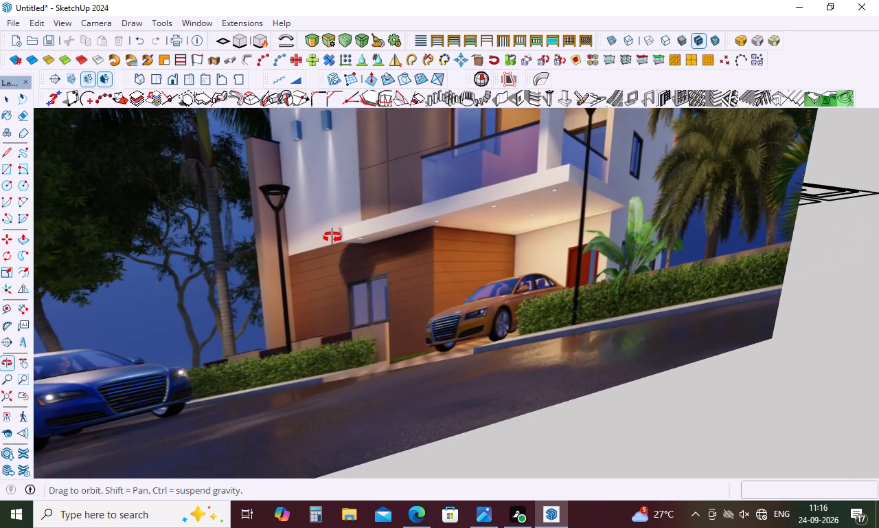
middle_drag(332, 237, 318, 236)
middle_click(318, 236)
scroll(318, 233, down, 9)
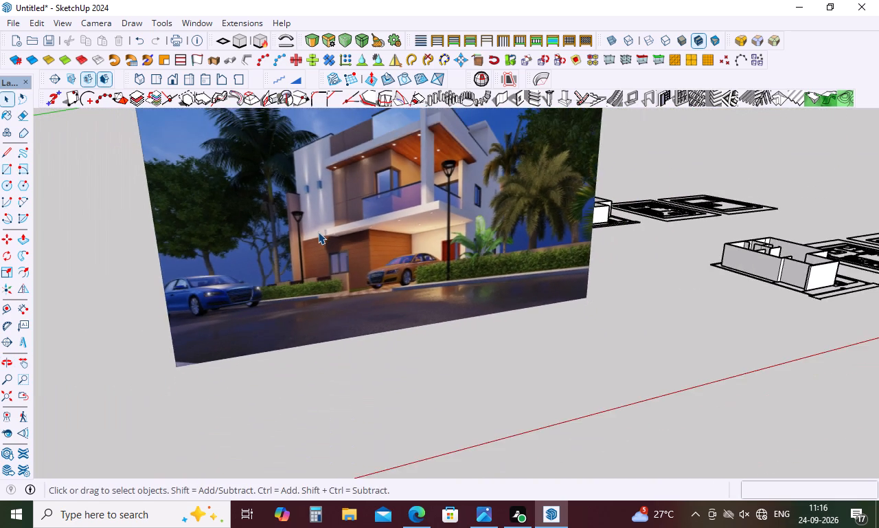
scroll(318, 232, down, 5)
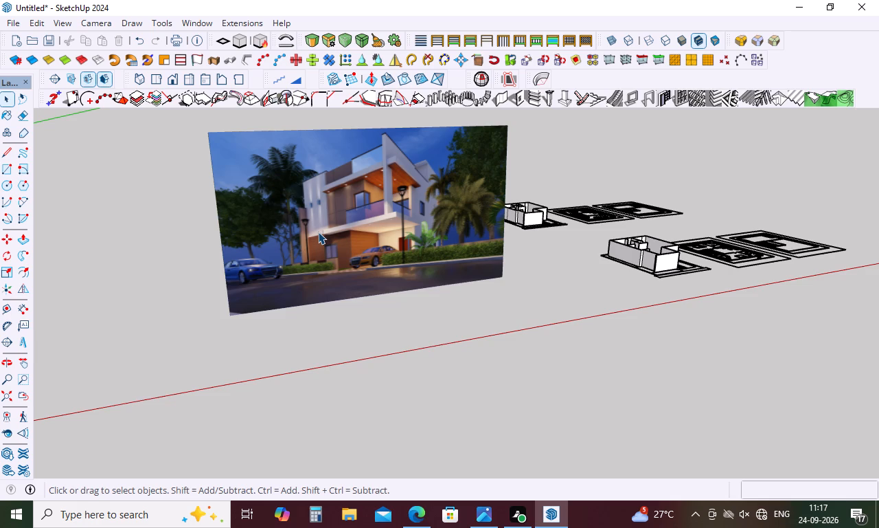
scroll(318, 232, down, 4)
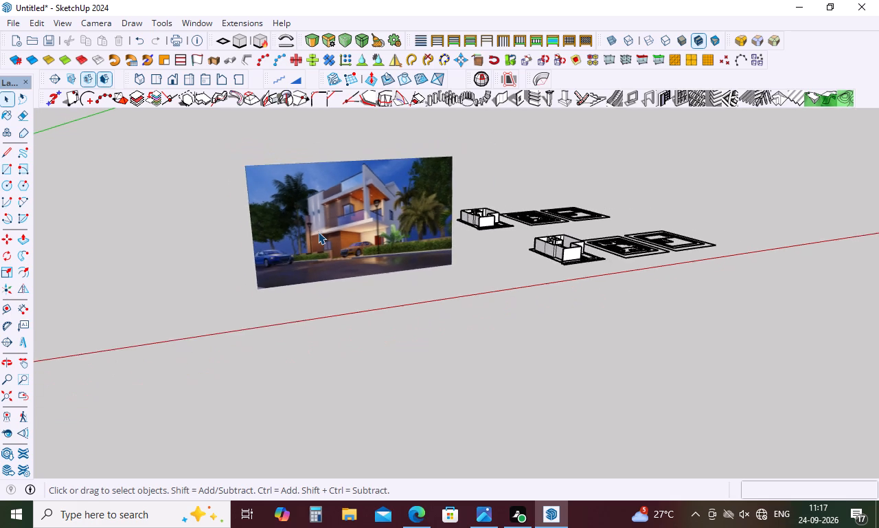
scroll(318, 232, down, 4)
scroll(520, 229, up, 11)
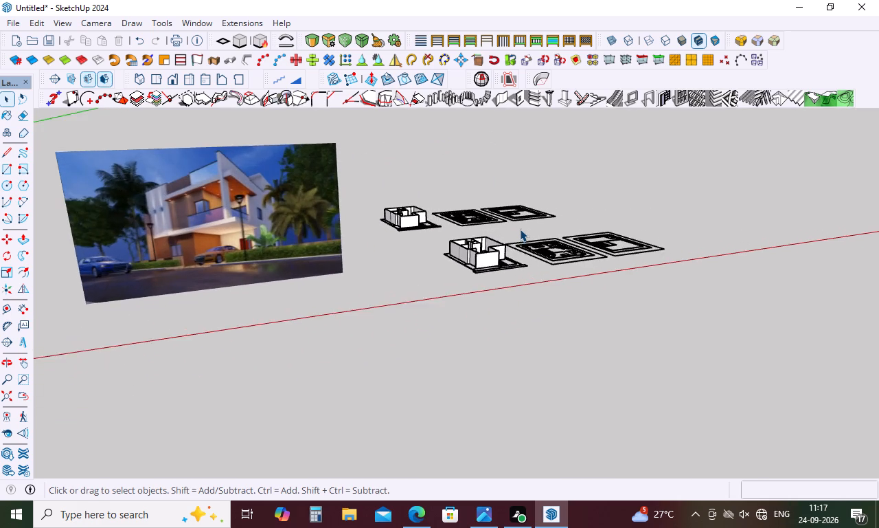
Examine the extruded ground-floor walls and the room layout between them from above and from the front.
scroll(520, 229, up, 17)
scroll(517, 234, up, 11)
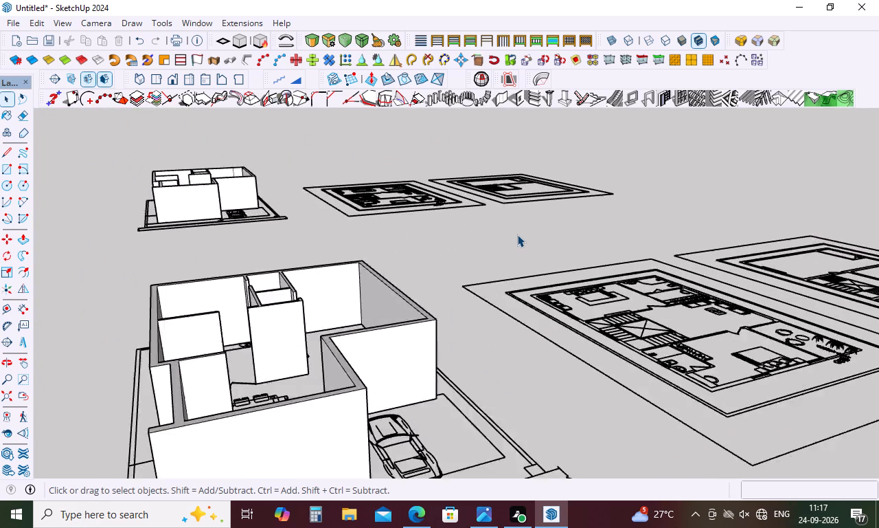
scroll(514, 251, down, 10)
middle_drag(514, 263, 507, 317)
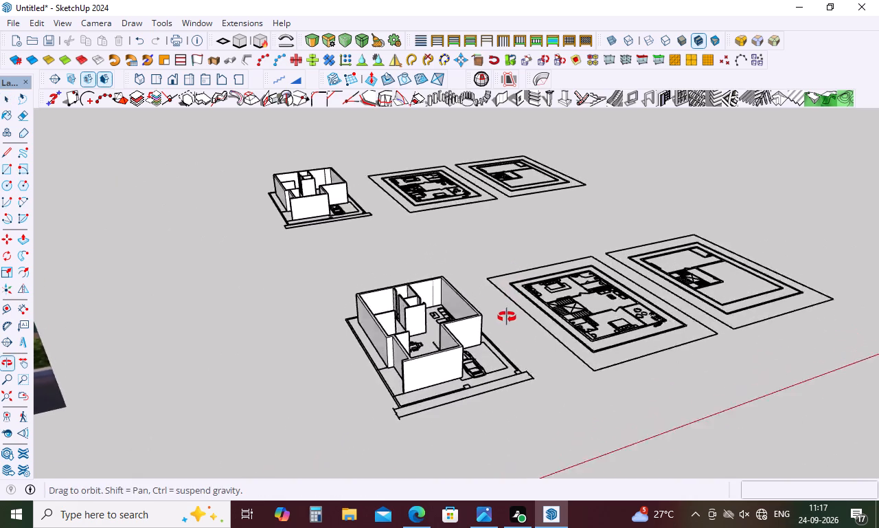
middle_drag(507, 317, 499, 342)
scroll(457, 365, up, 5)
scroll(424, 313, up, 10)
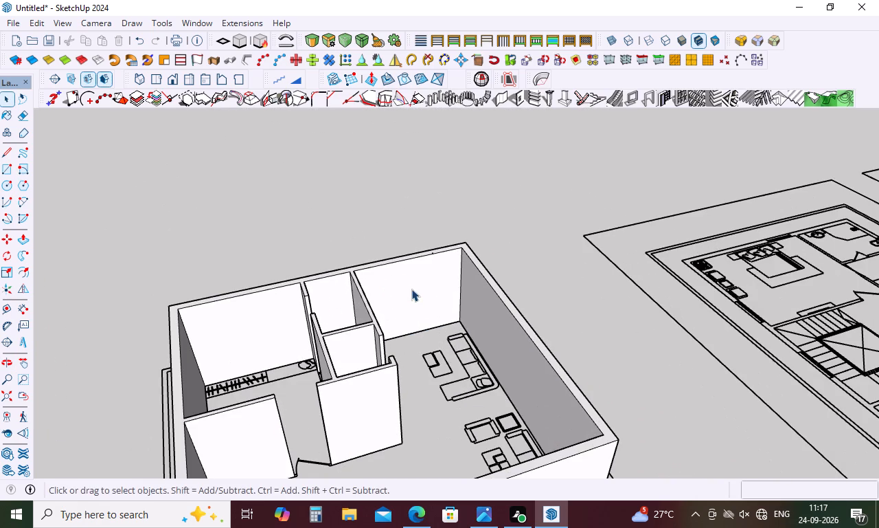
scroll(411, 289, down, 14)
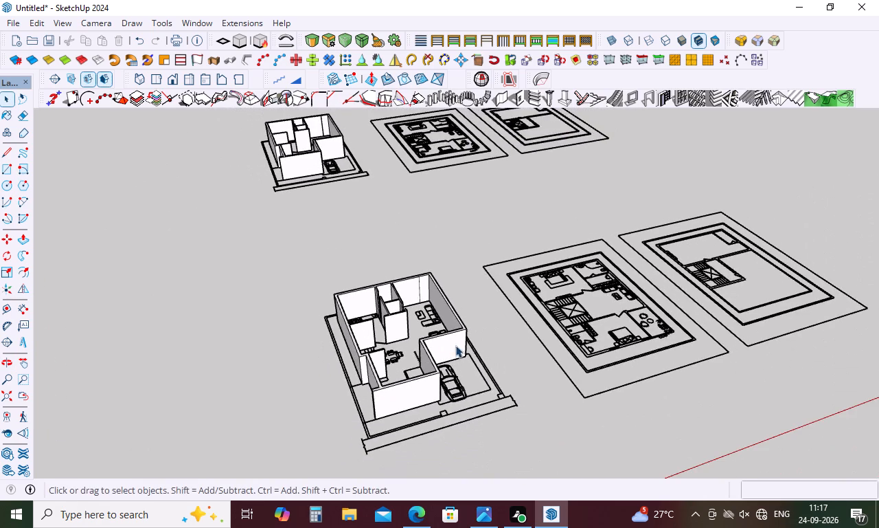
middle_drag(457, 346, 406, 324)
scroll(393, 333, up, 10)
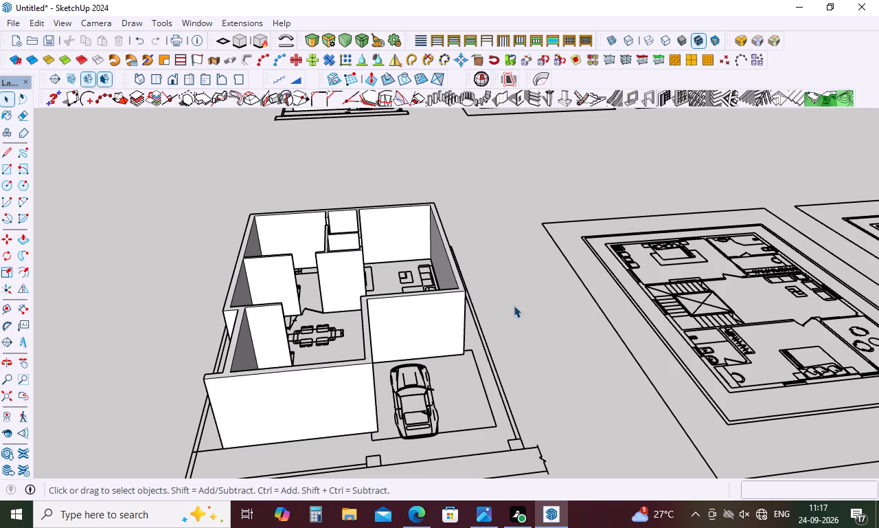
scroll(514, 305, down, 5)
middle_drag(499, 311, 484, 404)
scroll(383, 368, up, 5)
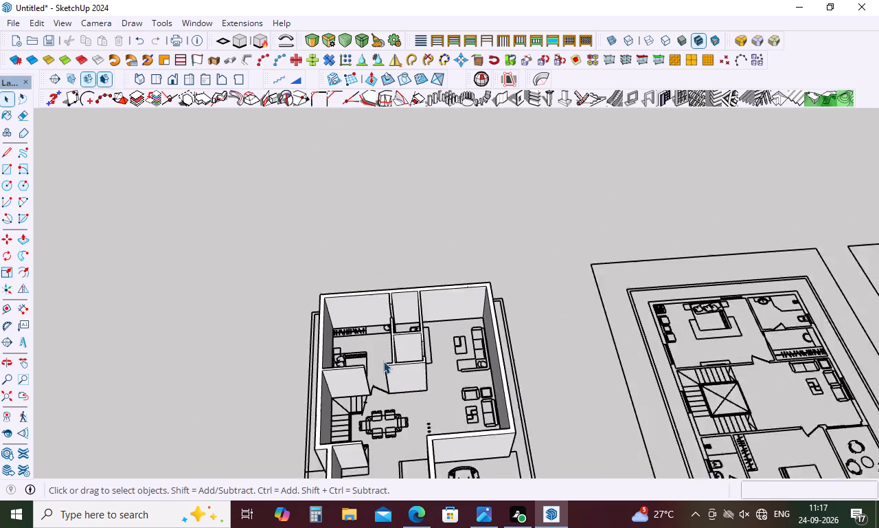
scroll(369, 368, up, 11)
scroll(469, 303, down, 5)
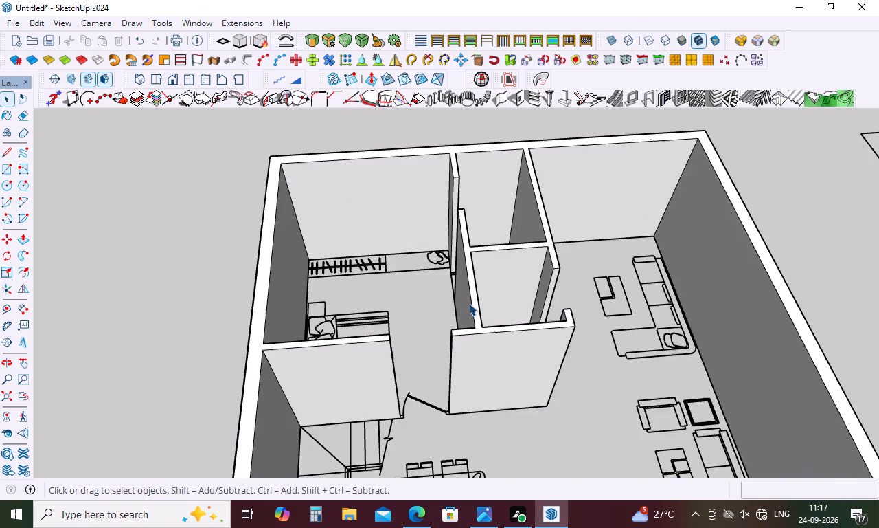
scroll(469, 303, down, 20)
middle_drag(584, 388, 585, 388)
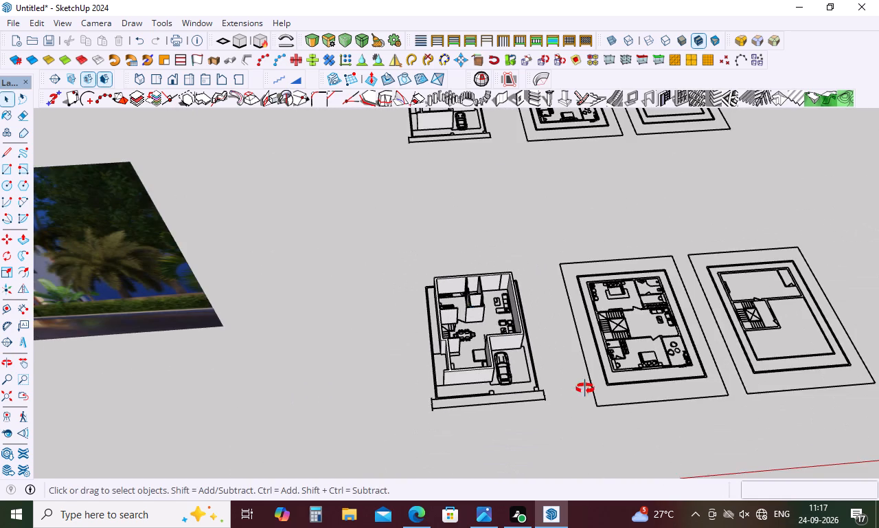
middle_drag(585, 388, 579, 271)
scroll(488, 340, up, 16)
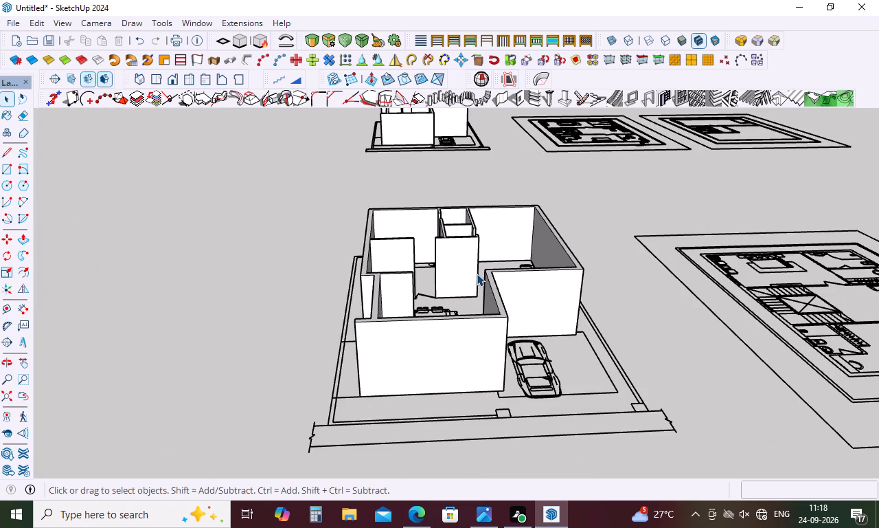
Display the back edges and measure the width of the kitchen's front window between the stove and the sink.
text(k)
key(space)
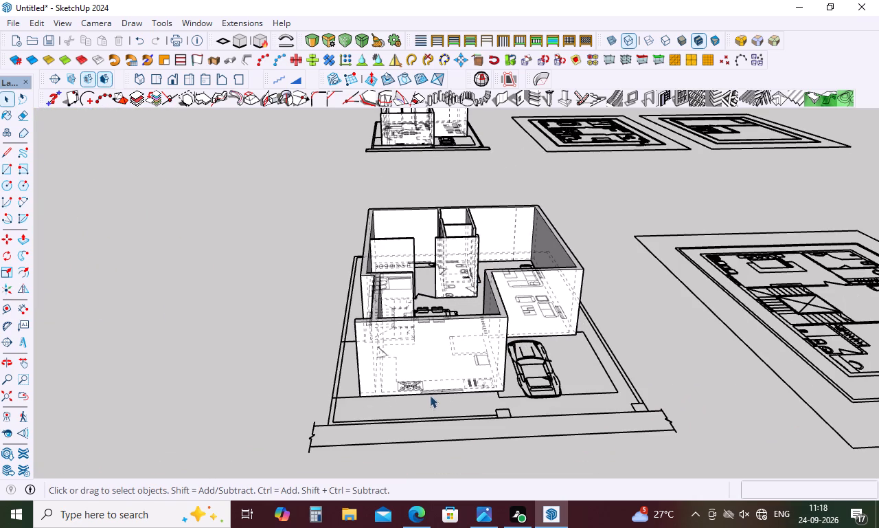
key(space)
key(space)
click(297, 357)
scroll(463, 380, up, 4)
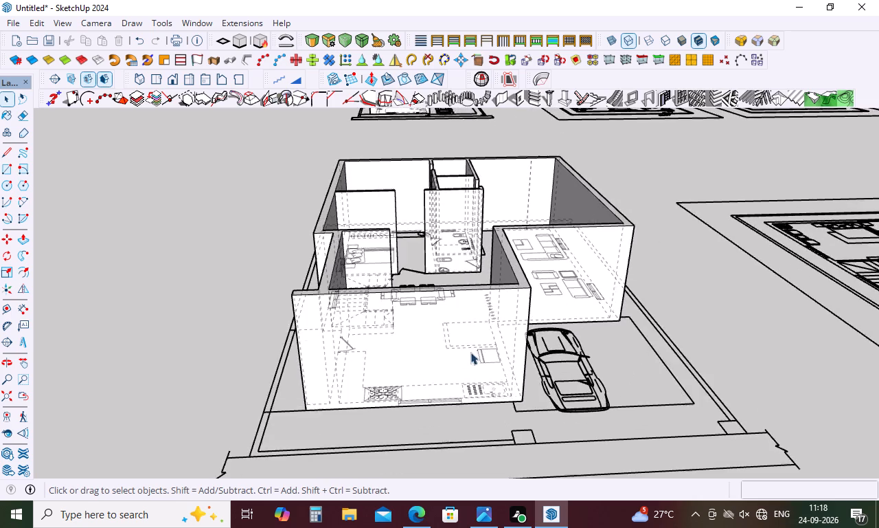
scroll(470, 352, up, 6)
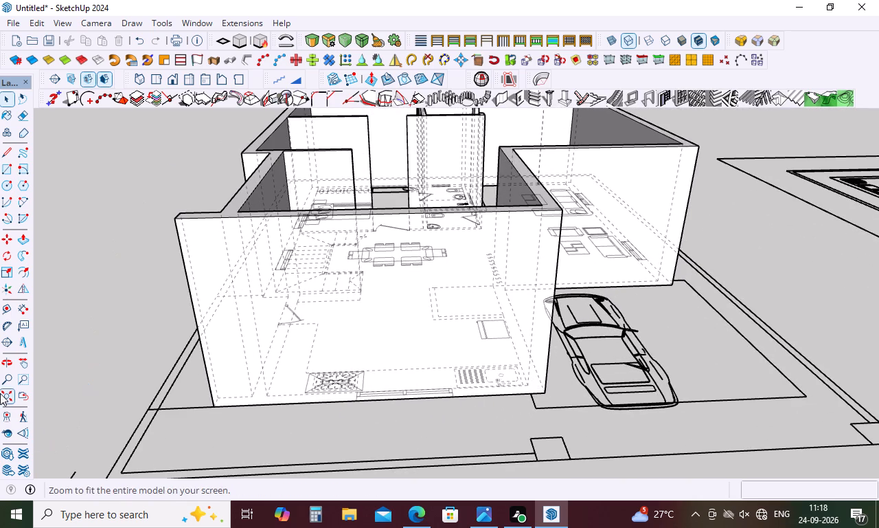
click(17, 312)
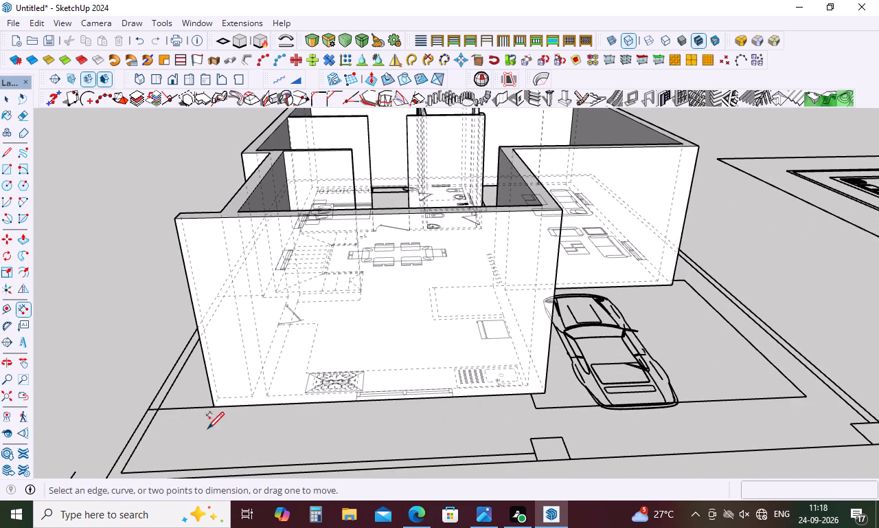
scroll(369, 402, up, 11)
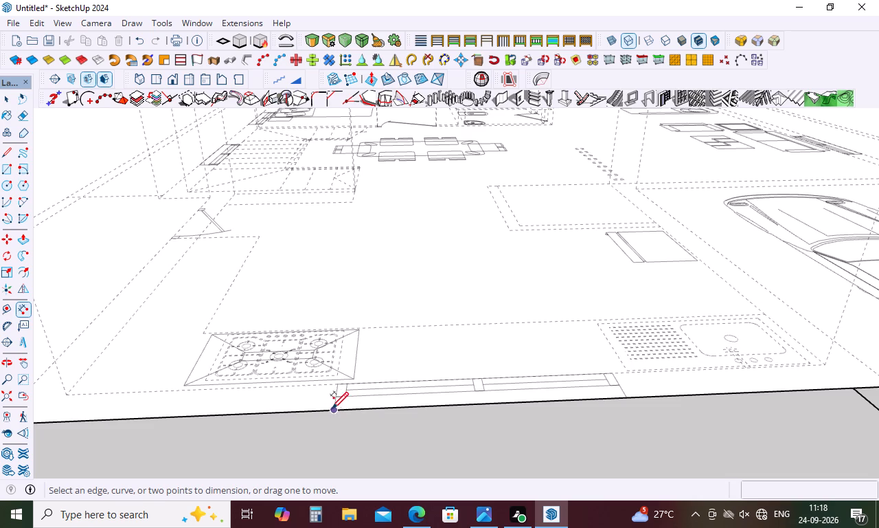
click(336, 410)
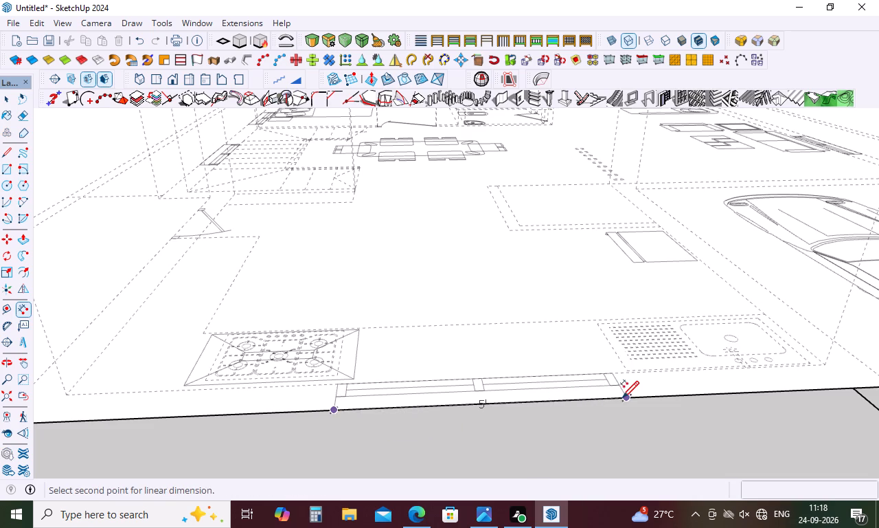
click(624, 397)
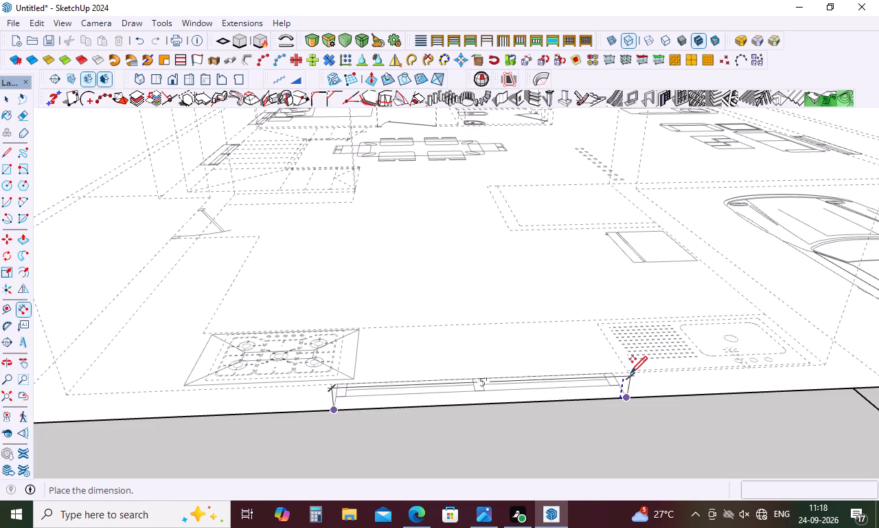
key(Escape)
Compare the front and car-porch sides of the ground-floor walls with the house in the reference photo.
scroll(553, 313, down, 10)
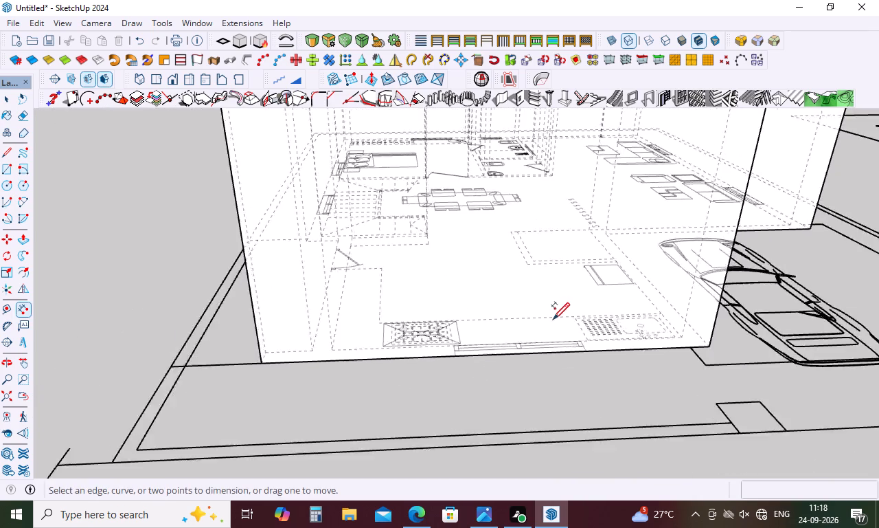
scroll(554, 320, down, 13)
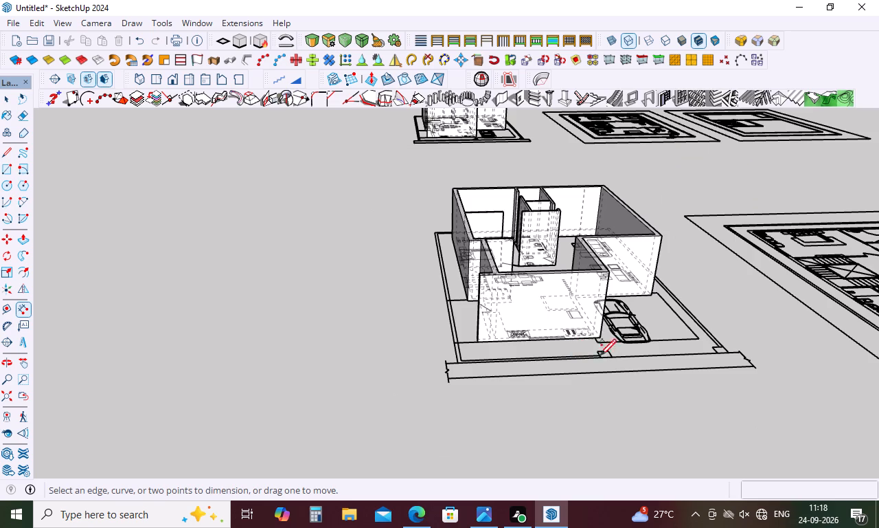
scroll(676, 302, up, 11)
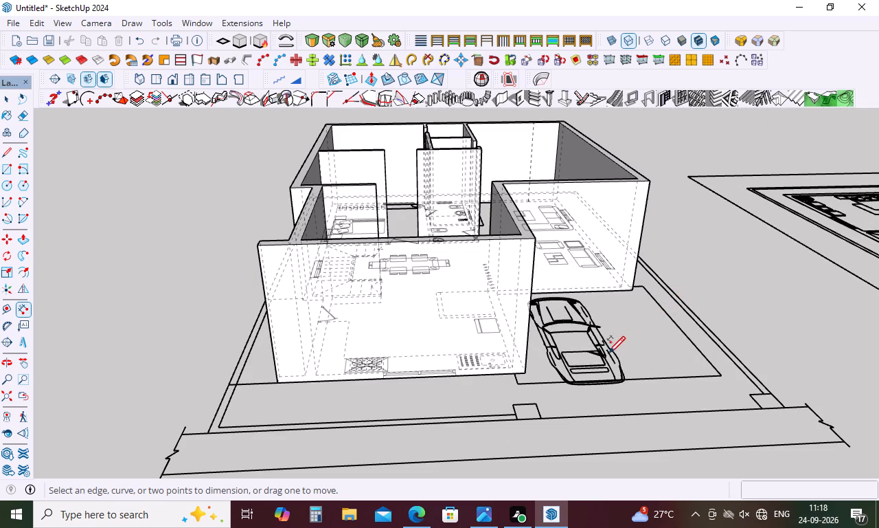
scroll(608, 348, down, 10)
middle_drag(661, 325, 458, 345)
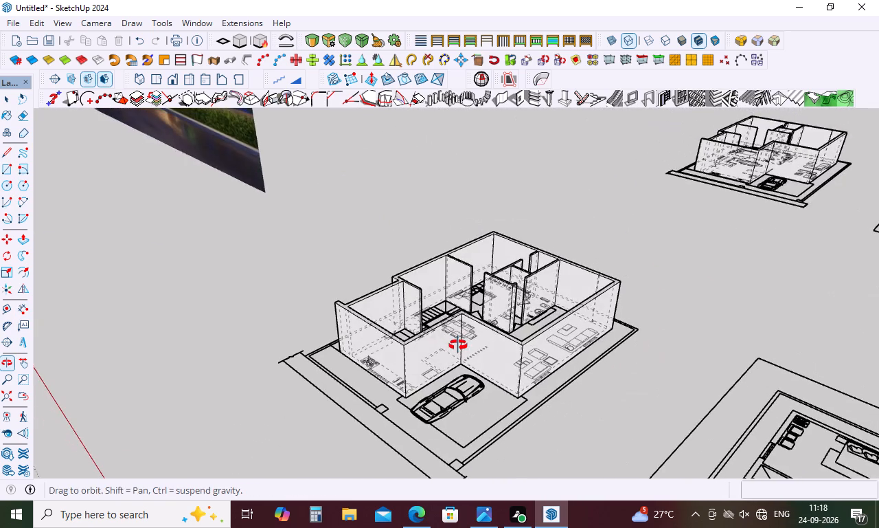
middle_drag(458, 345, 665, 317)
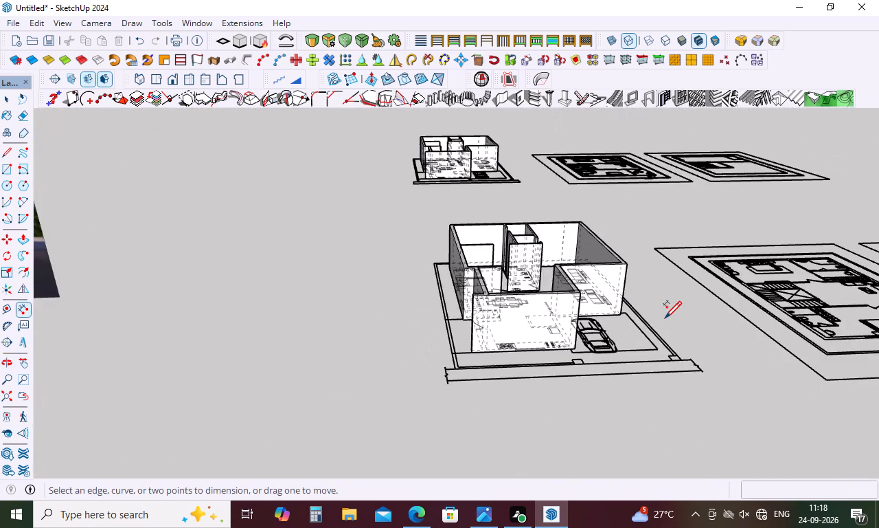
scroll(665, 317, down, 14)
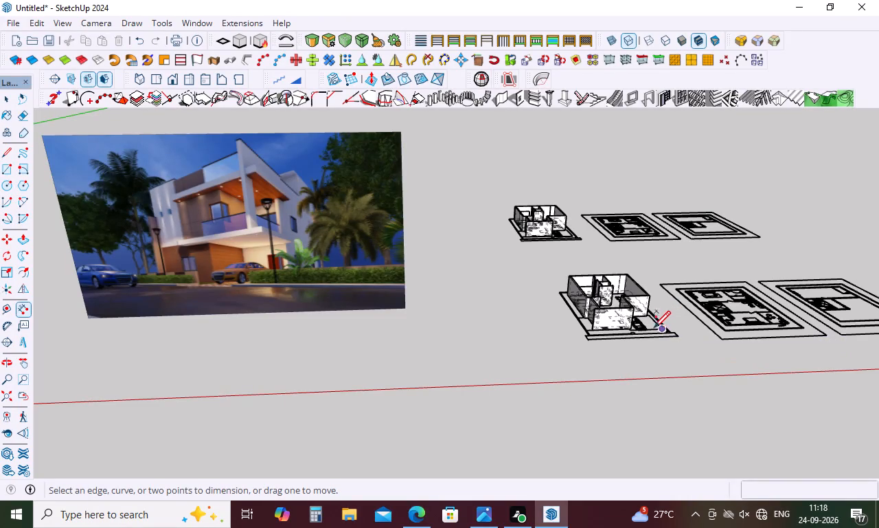
Hide the back edges of the model.
key(k)
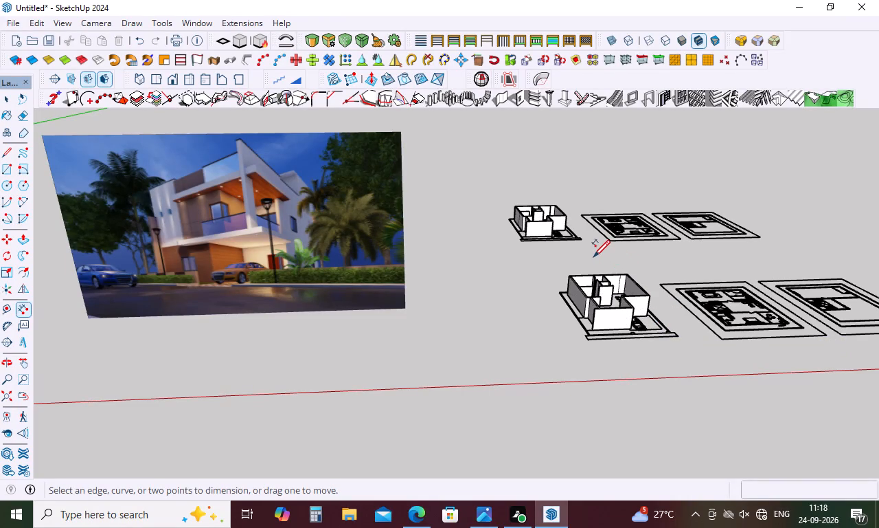
Configure a wall opening with a width of 5' and a height of 3 for placement, keeping the single leaf door preset.
click(517, 103)
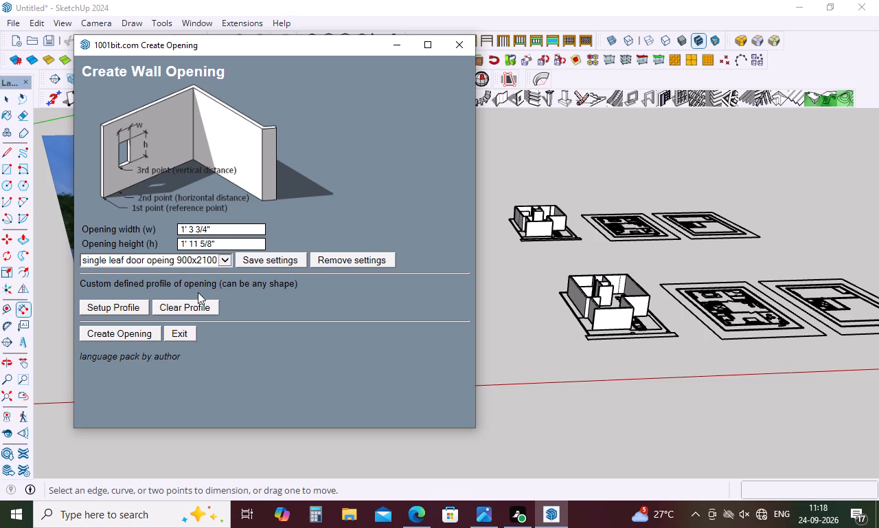
click(215, 236)
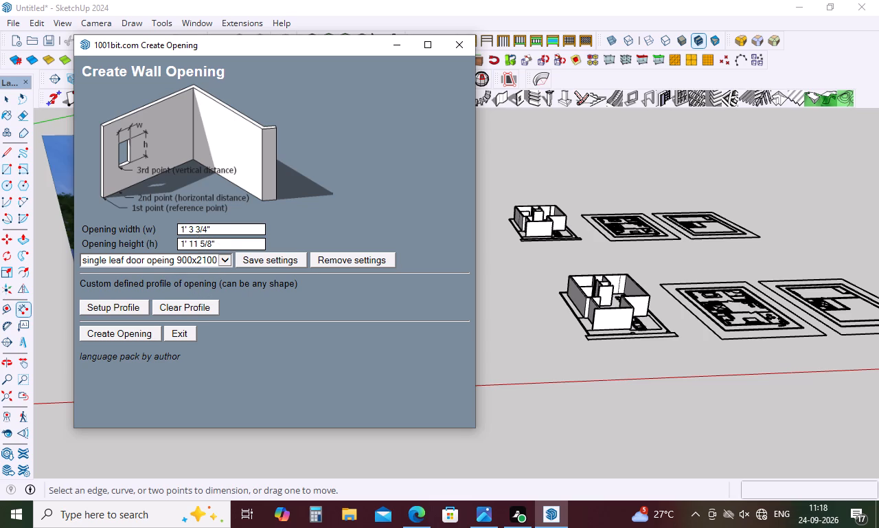
click(216, 232)
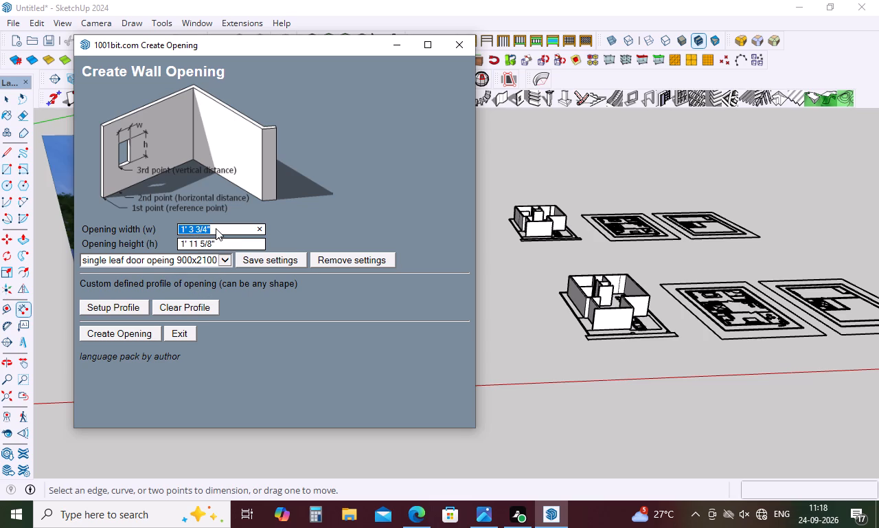
key(BackSpace)
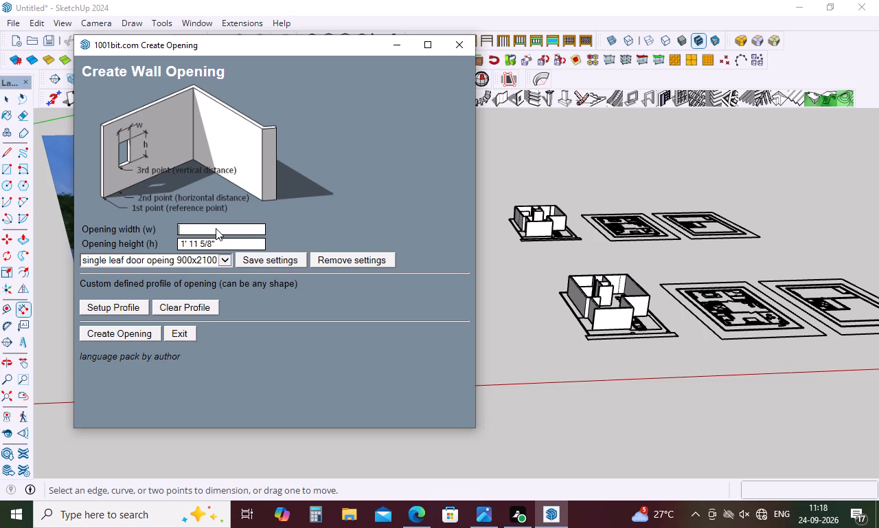
key(5)
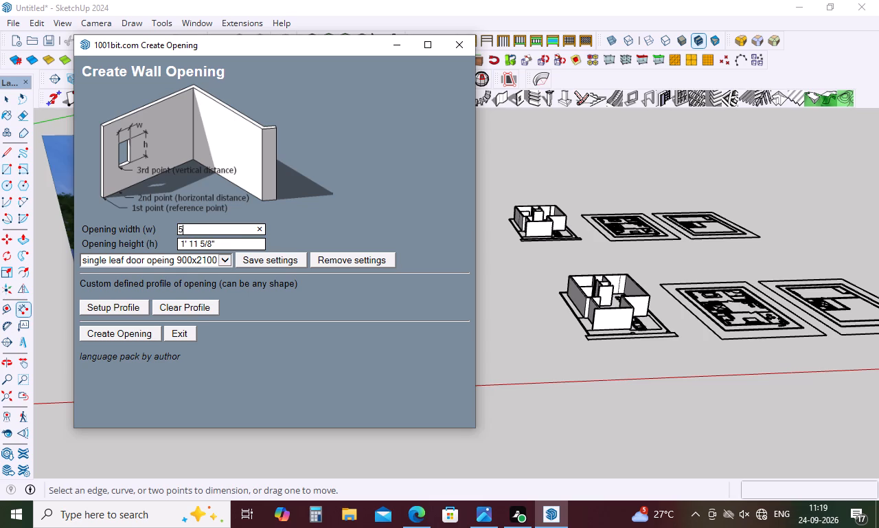
key(apostrophe)
key(Return)
click(222, 243)
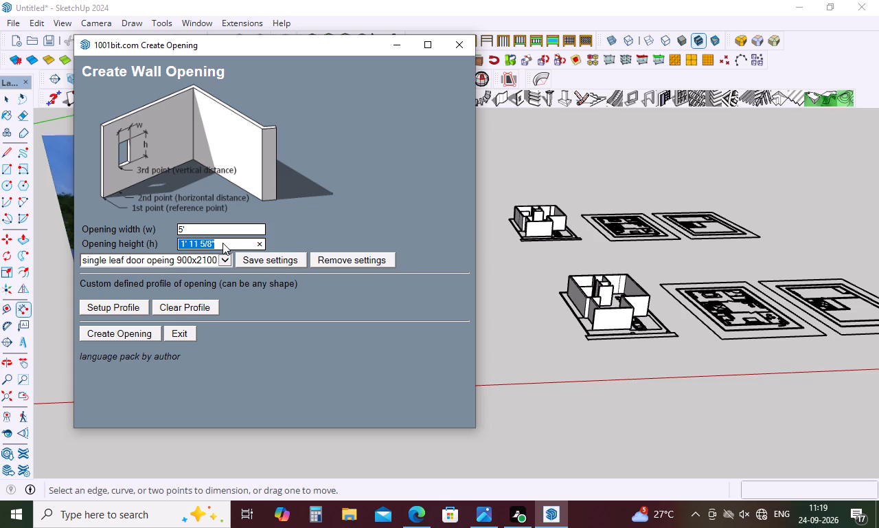
key(BackSpace)
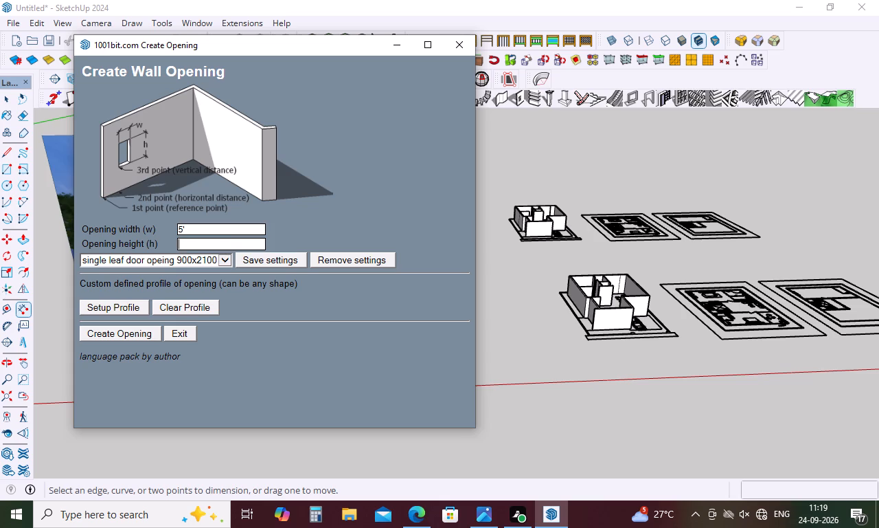
key(3)
key(Return)
key(BackSpace)
key(3)
key(Return)
click(222, 258)
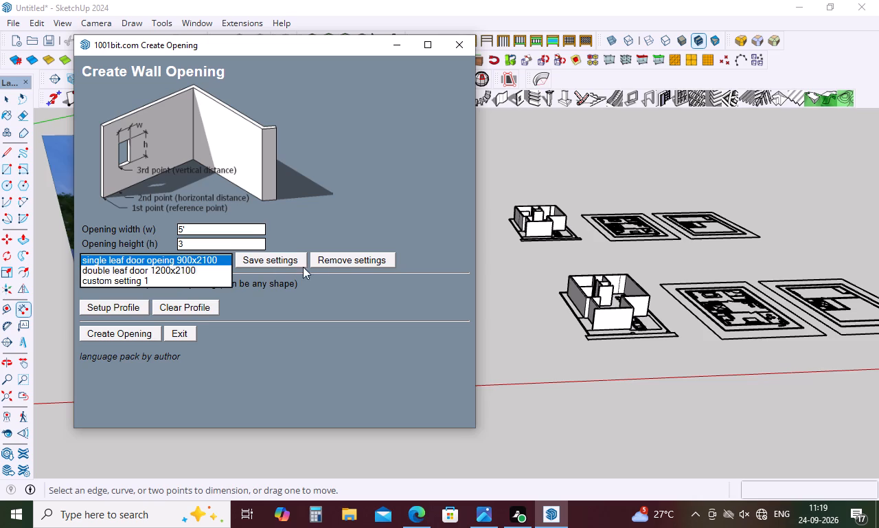
scroll(330, 258, down, 4)
click(212, 260)
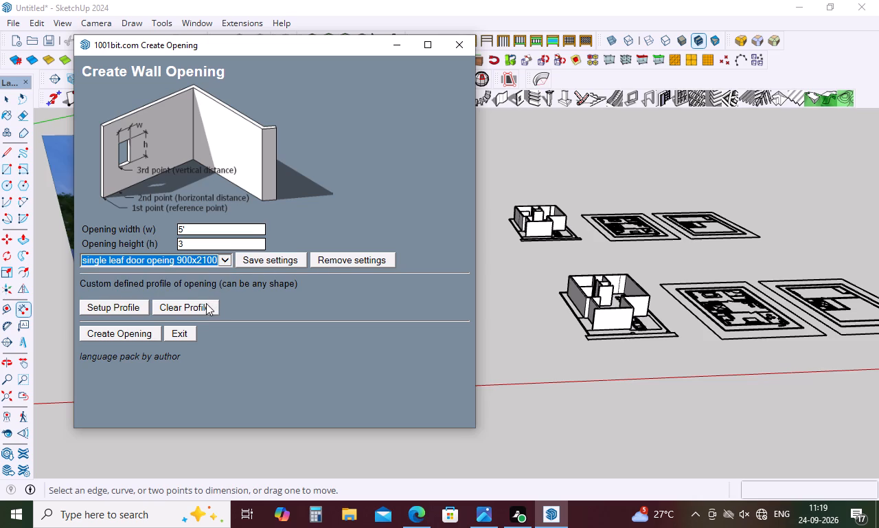
click(141, 335)
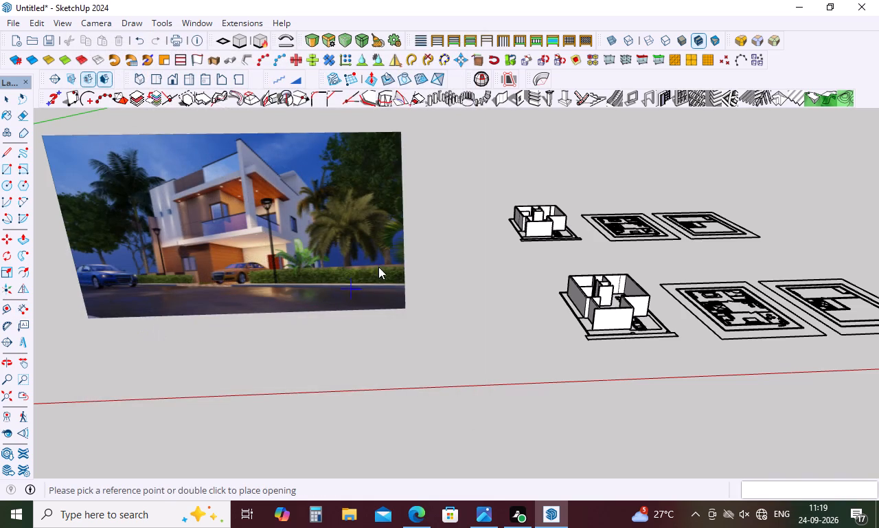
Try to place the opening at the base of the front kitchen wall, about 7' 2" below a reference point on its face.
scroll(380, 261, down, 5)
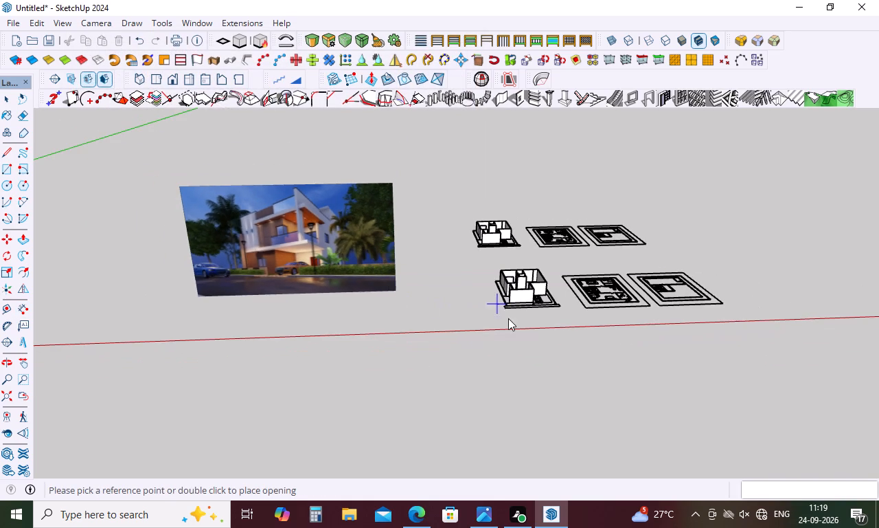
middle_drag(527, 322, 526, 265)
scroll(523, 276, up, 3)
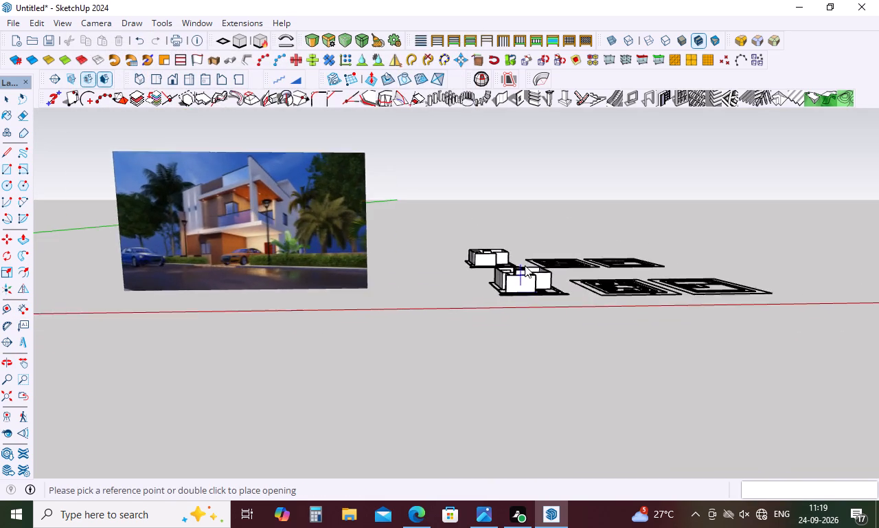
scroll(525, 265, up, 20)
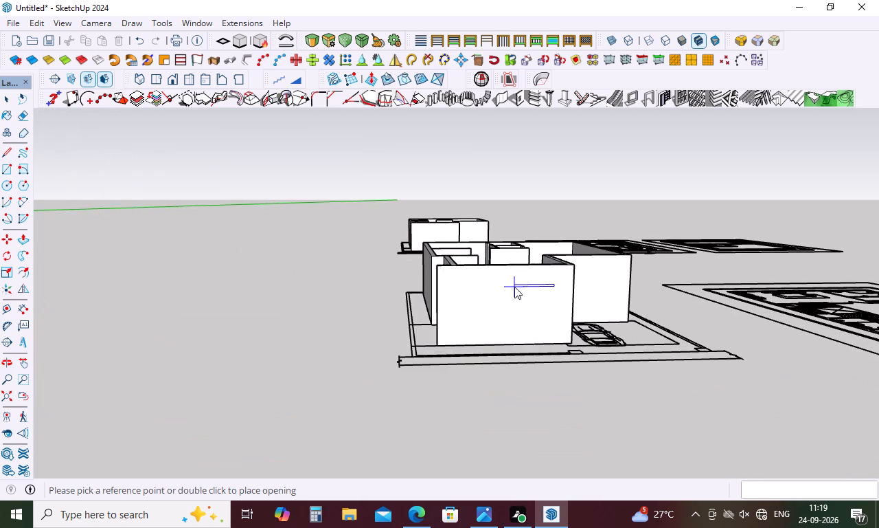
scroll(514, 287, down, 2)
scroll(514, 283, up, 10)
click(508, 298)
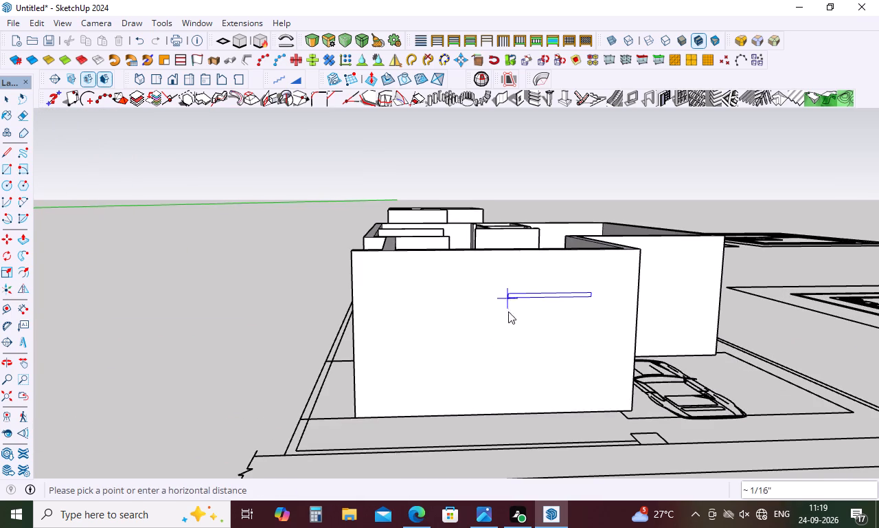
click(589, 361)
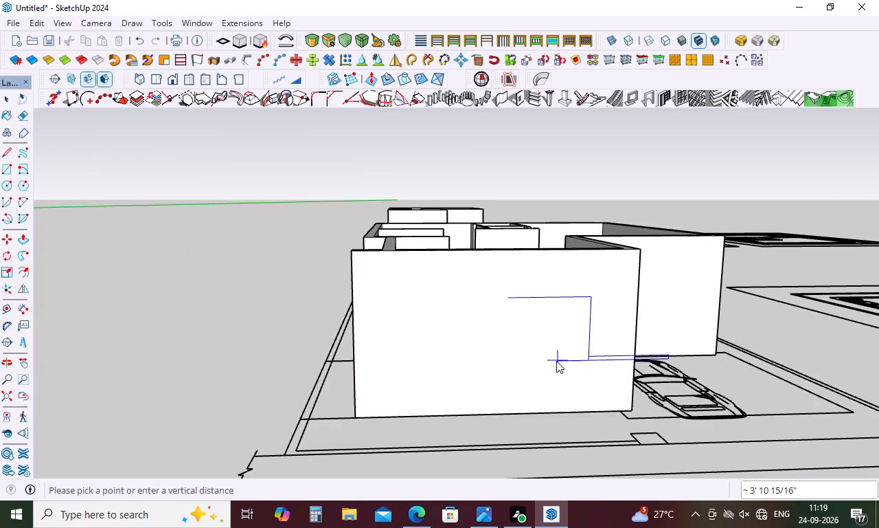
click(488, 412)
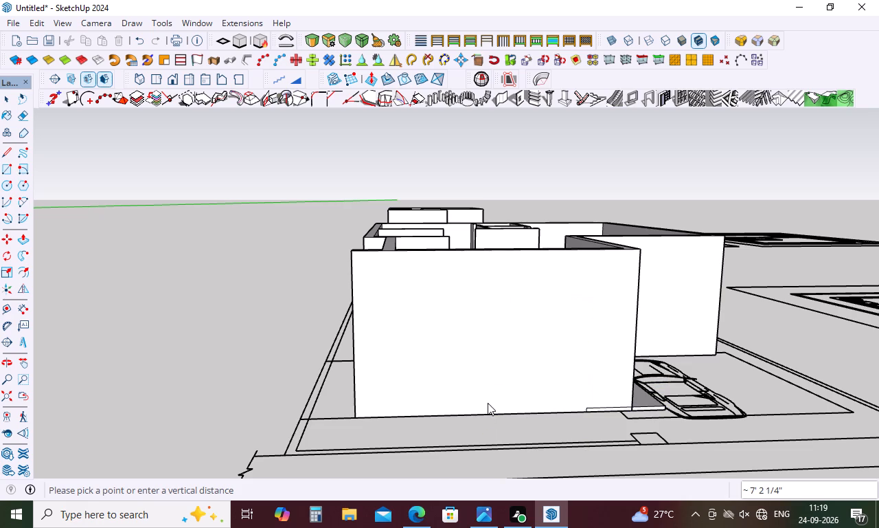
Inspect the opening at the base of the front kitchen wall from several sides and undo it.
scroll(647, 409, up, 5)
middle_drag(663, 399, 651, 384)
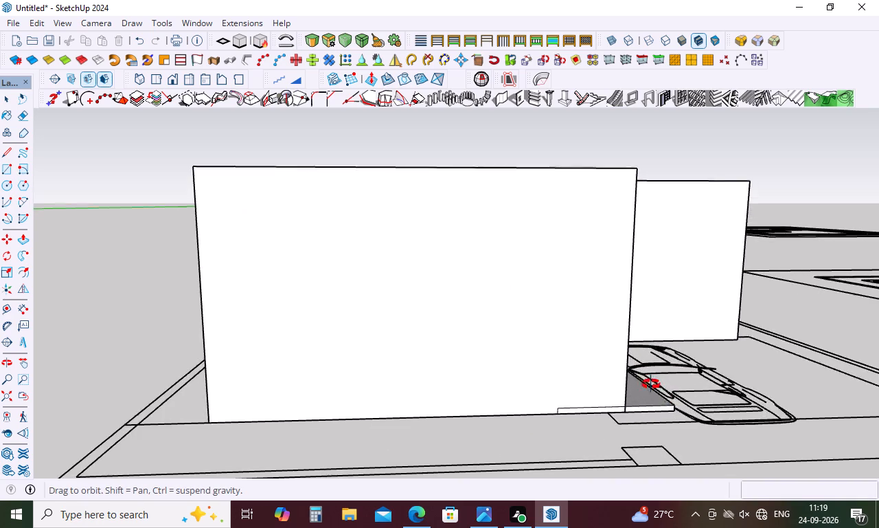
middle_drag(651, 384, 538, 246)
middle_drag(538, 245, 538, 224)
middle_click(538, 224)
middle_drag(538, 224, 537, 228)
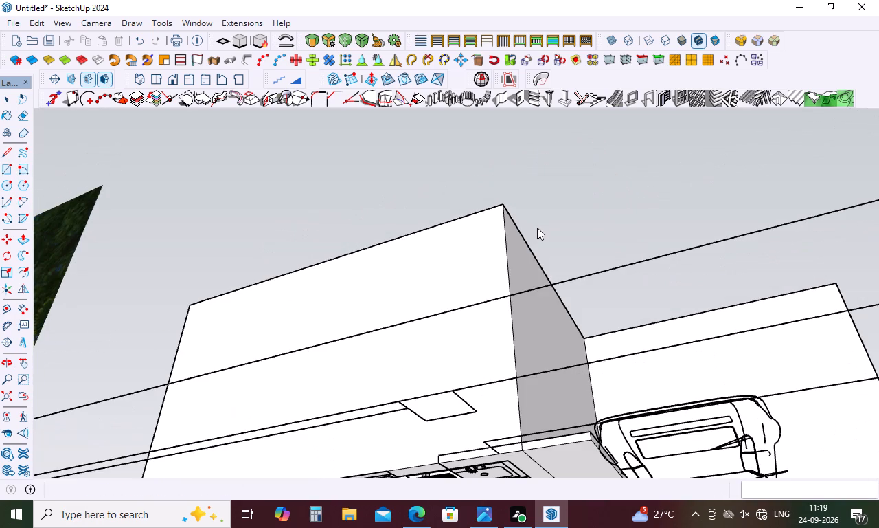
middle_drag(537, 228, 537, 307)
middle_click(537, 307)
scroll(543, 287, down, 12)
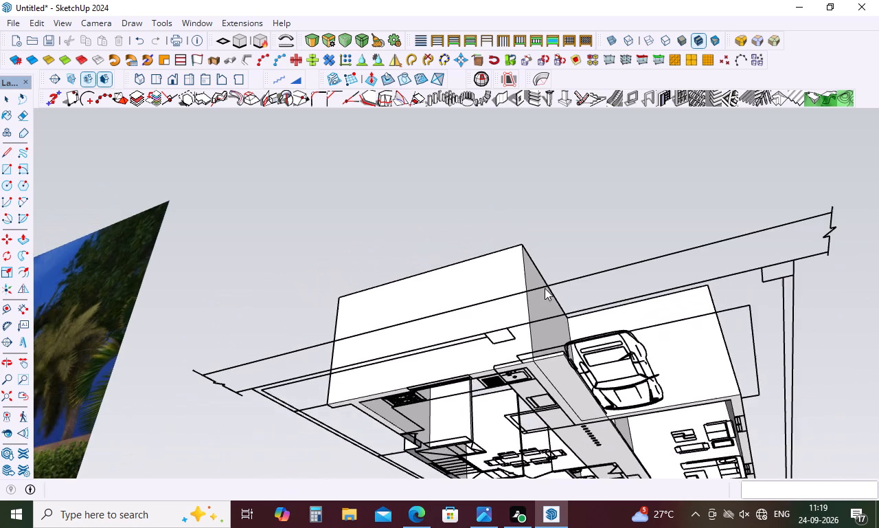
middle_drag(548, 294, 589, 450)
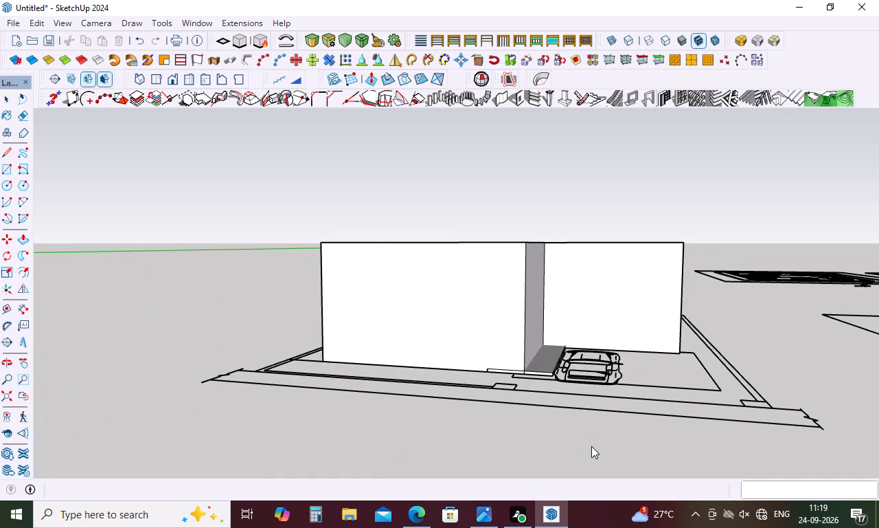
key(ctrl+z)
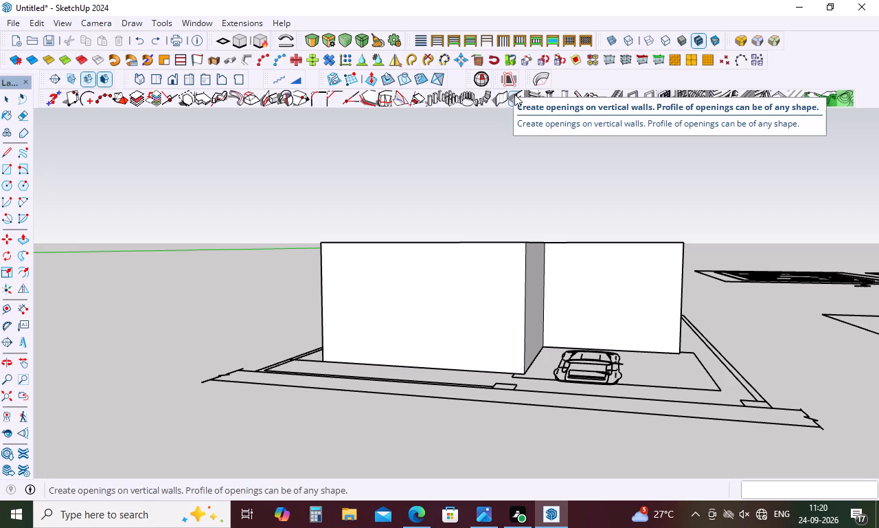
Display the back edges so the kitchen window position in the floor plan shows through the front wall.
click(515, 94)
click(121, 333)
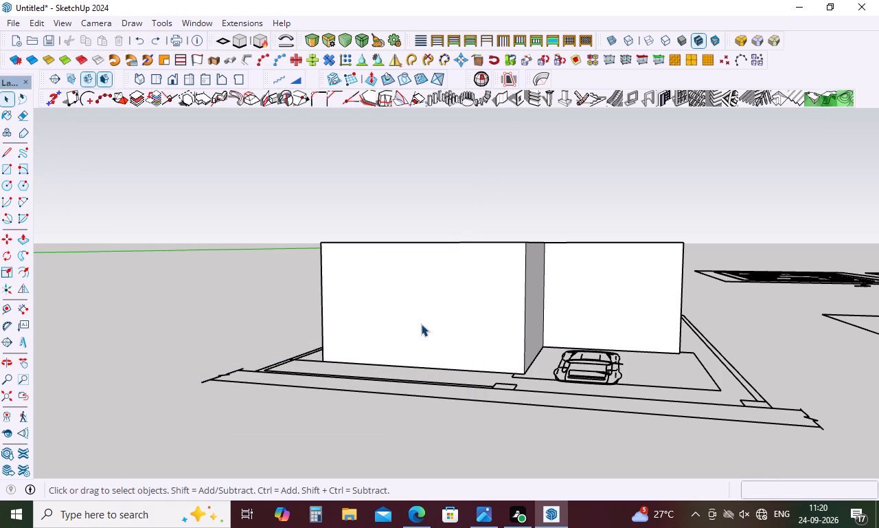
key(k)
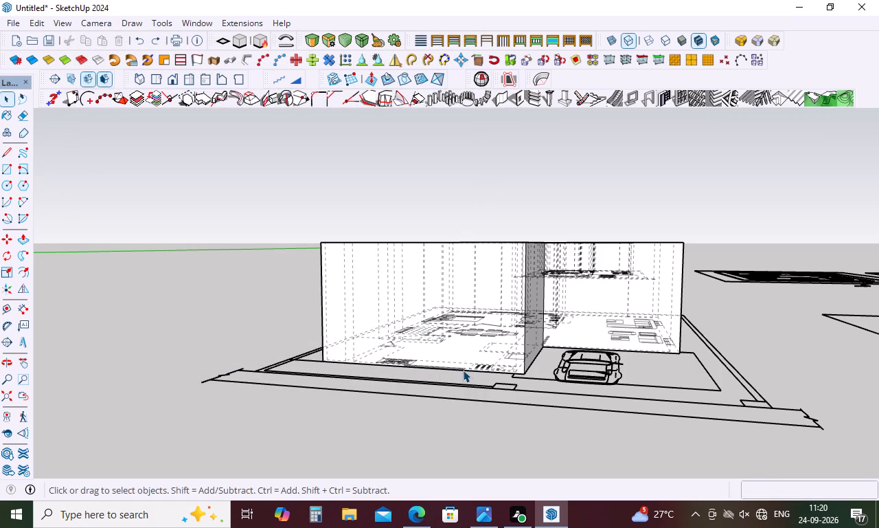
middle_drag(465, 370, 534, 371)
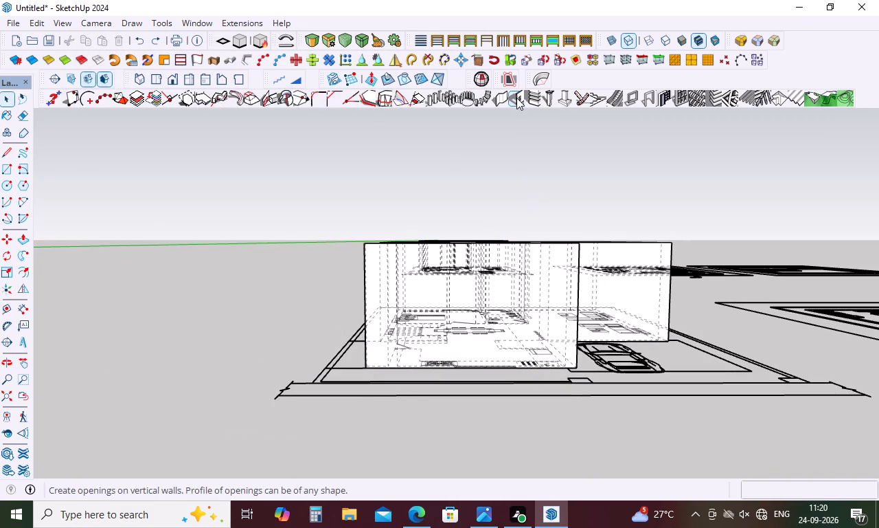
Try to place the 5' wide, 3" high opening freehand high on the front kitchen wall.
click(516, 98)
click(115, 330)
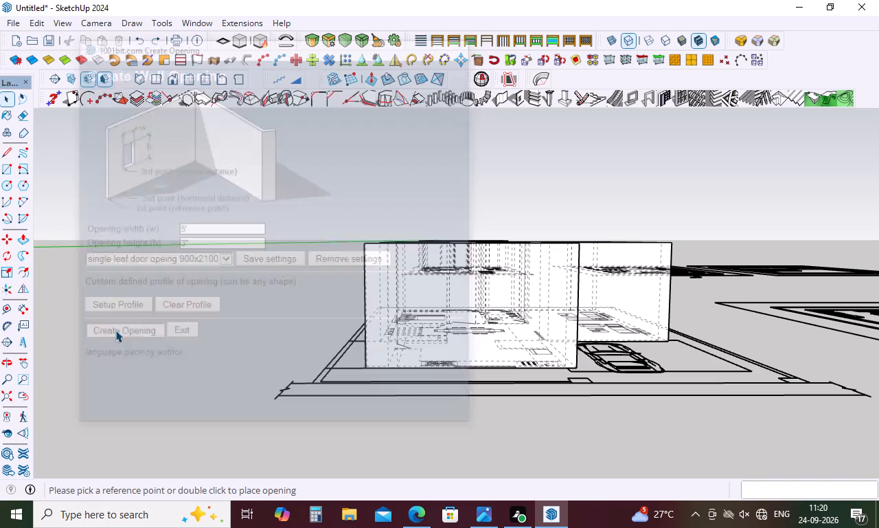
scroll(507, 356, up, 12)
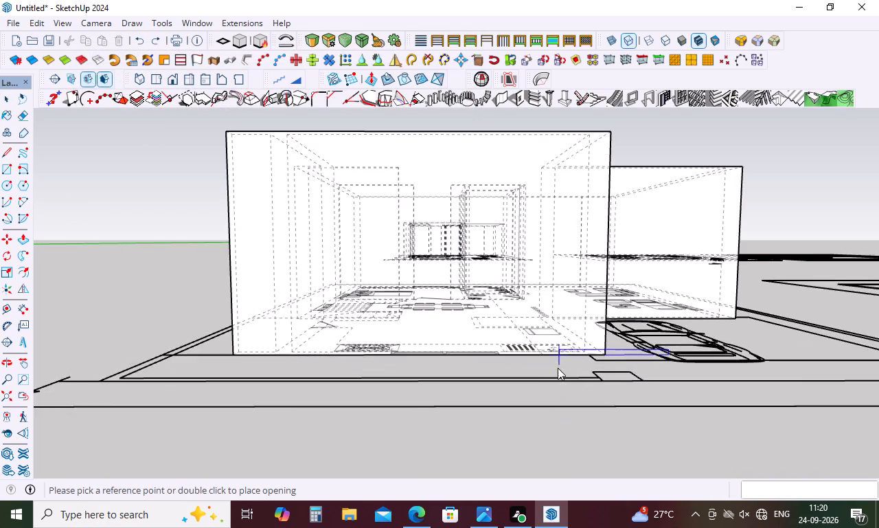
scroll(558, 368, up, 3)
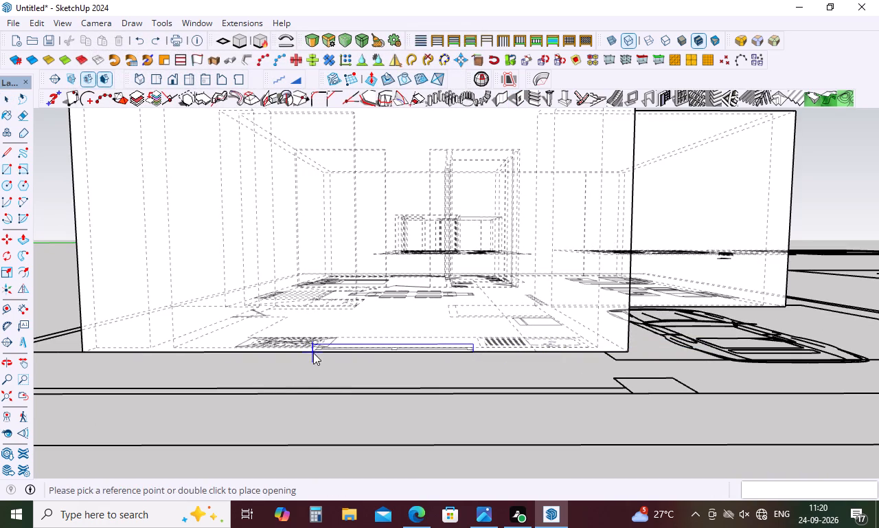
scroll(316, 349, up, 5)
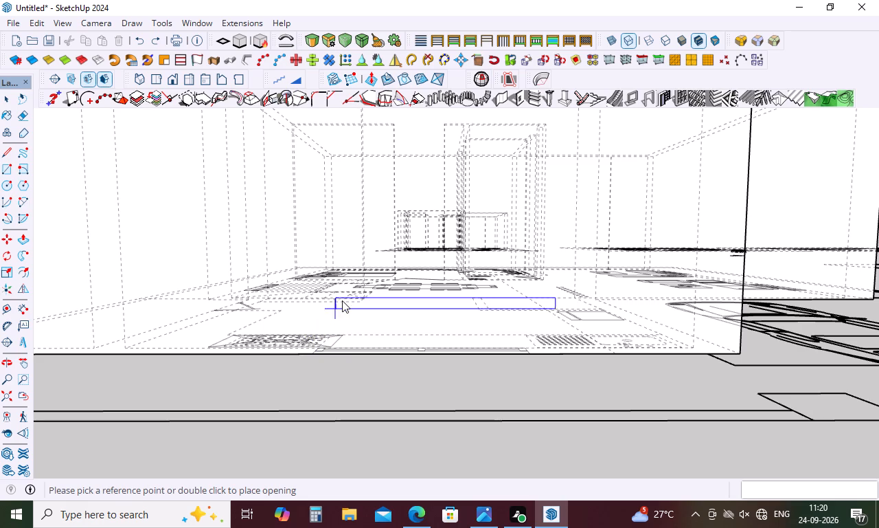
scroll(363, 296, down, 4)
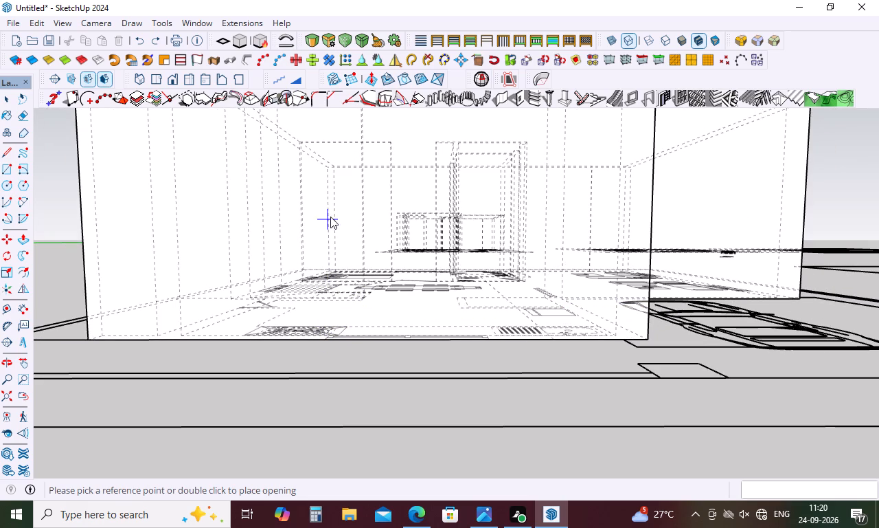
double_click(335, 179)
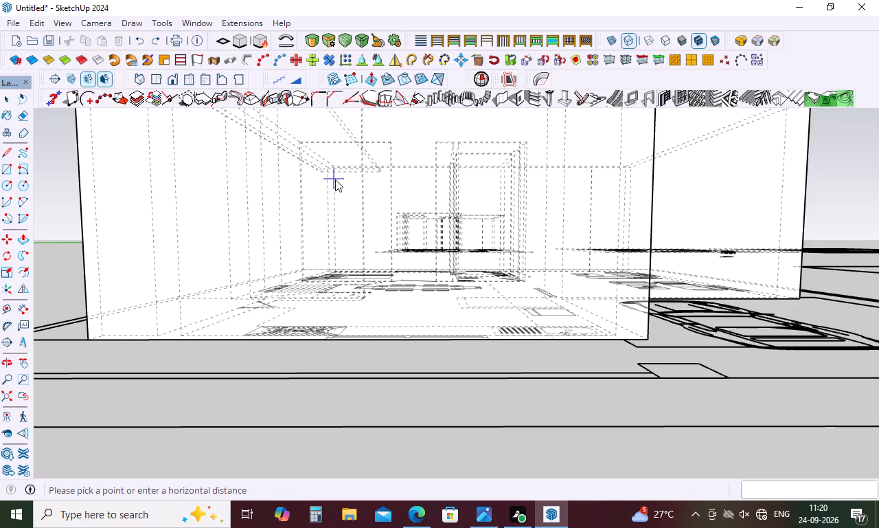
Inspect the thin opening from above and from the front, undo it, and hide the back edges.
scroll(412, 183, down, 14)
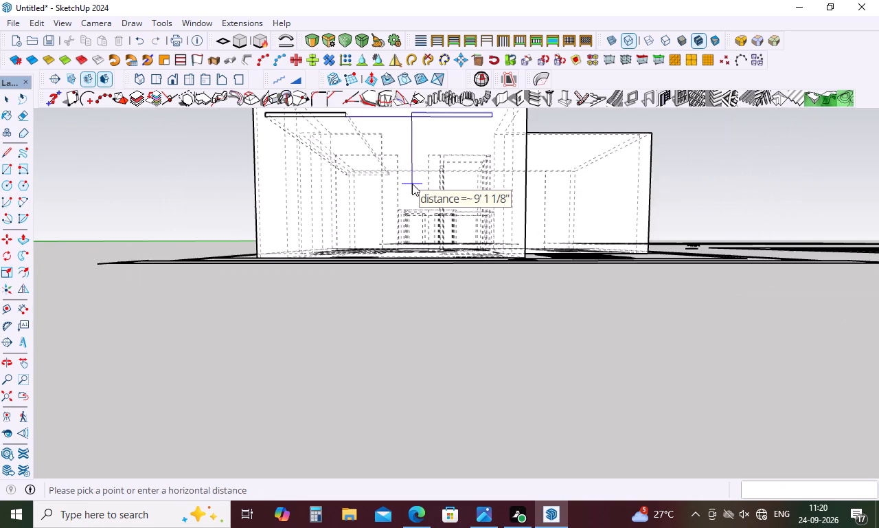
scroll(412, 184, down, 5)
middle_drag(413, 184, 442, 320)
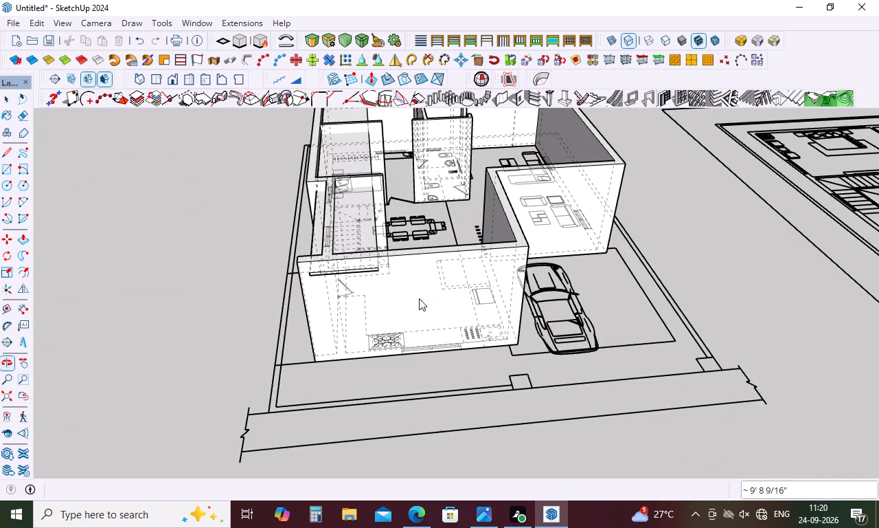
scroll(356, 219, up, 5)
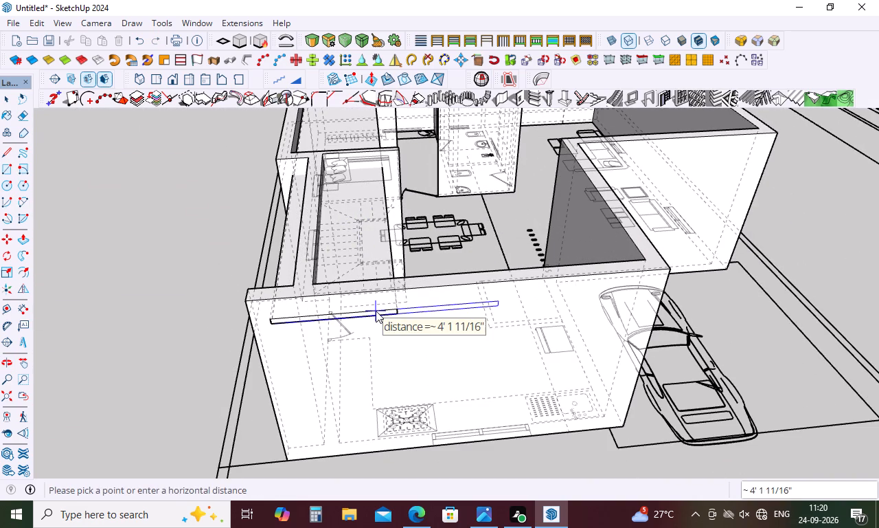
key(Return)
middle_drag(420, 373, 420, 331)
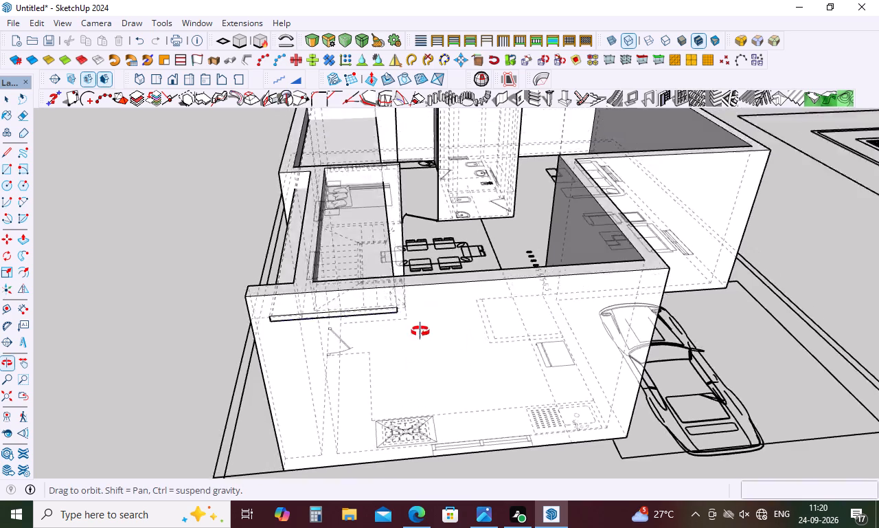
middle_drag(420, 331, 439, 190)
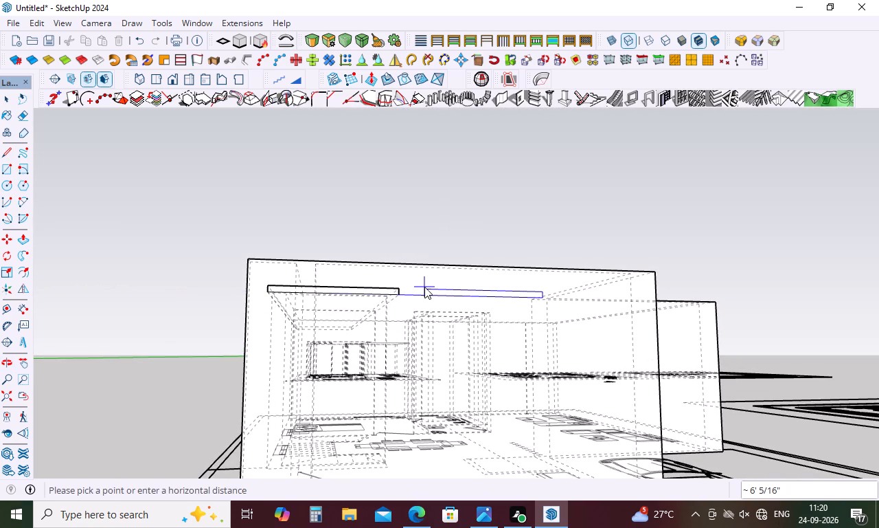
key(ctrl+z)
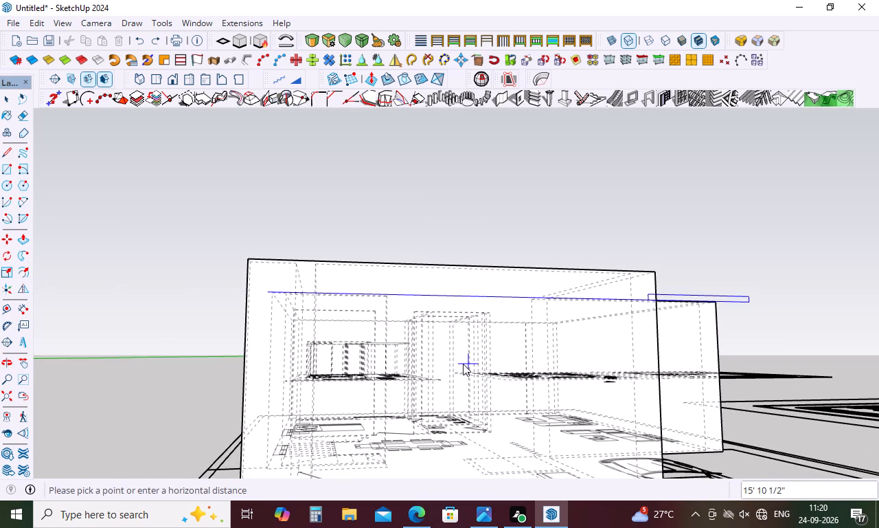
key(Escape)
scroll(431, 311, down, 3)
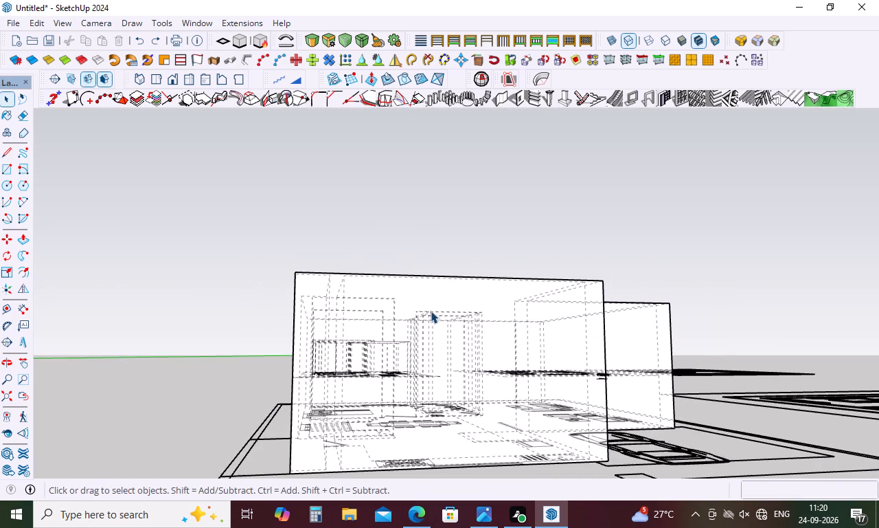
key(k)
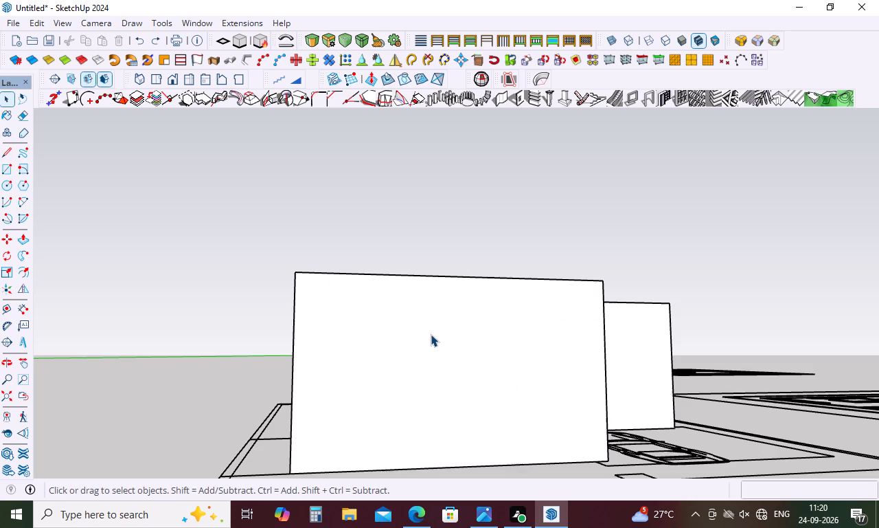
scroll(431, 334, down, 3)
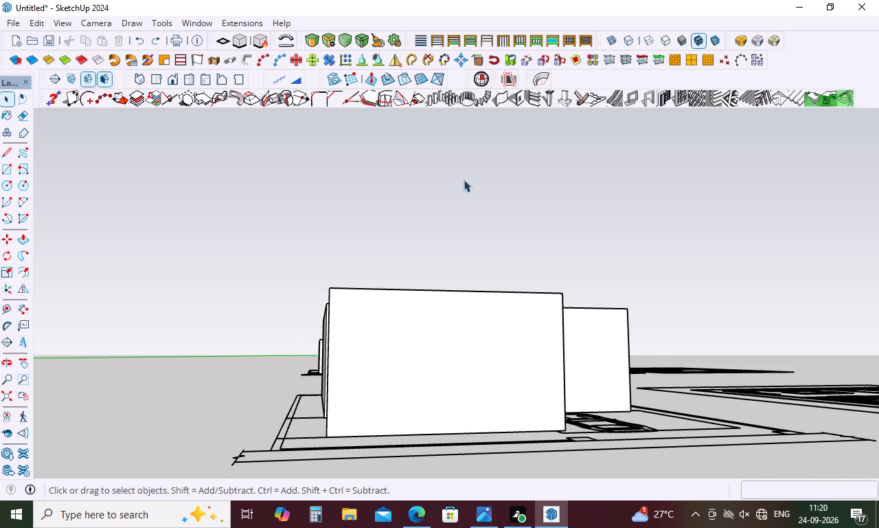
Set the wall opening's height to 3', keeping the 5' width, and start its placement.
click(515, 98)
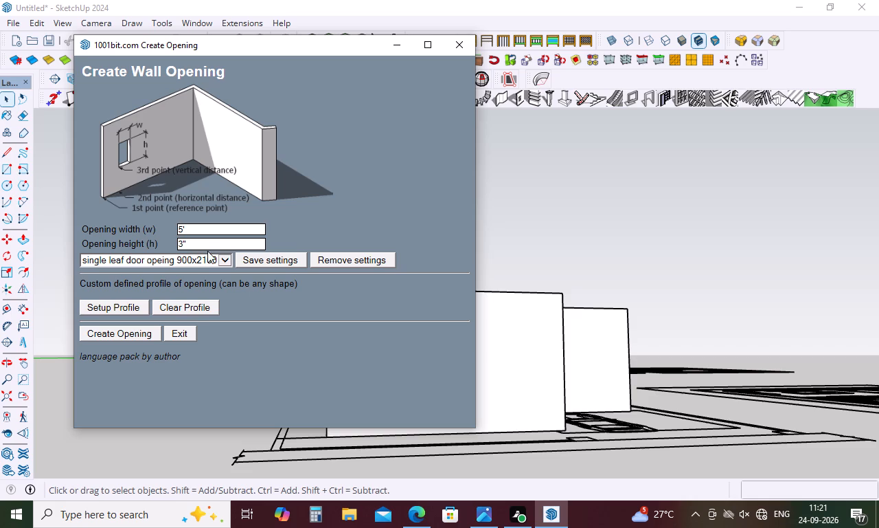
click(216, 245)
key(BackSpace)
text(3')
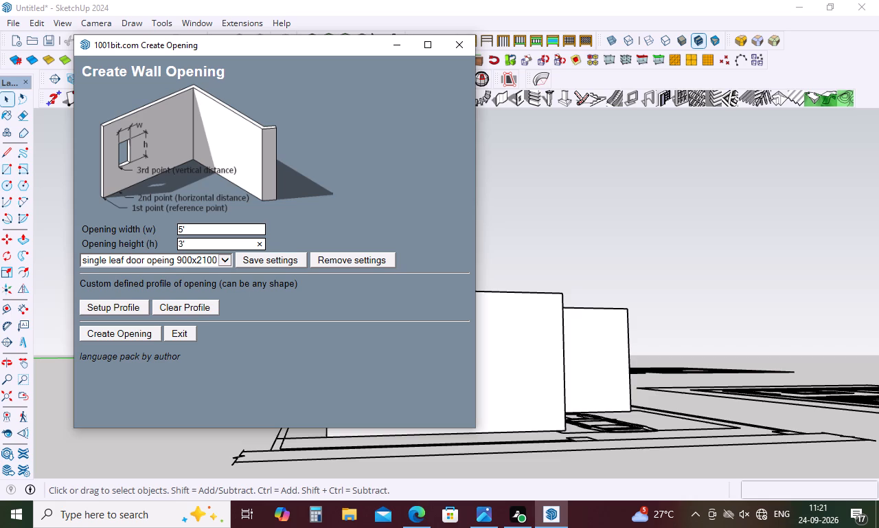
key(Return)
click(145, 335)
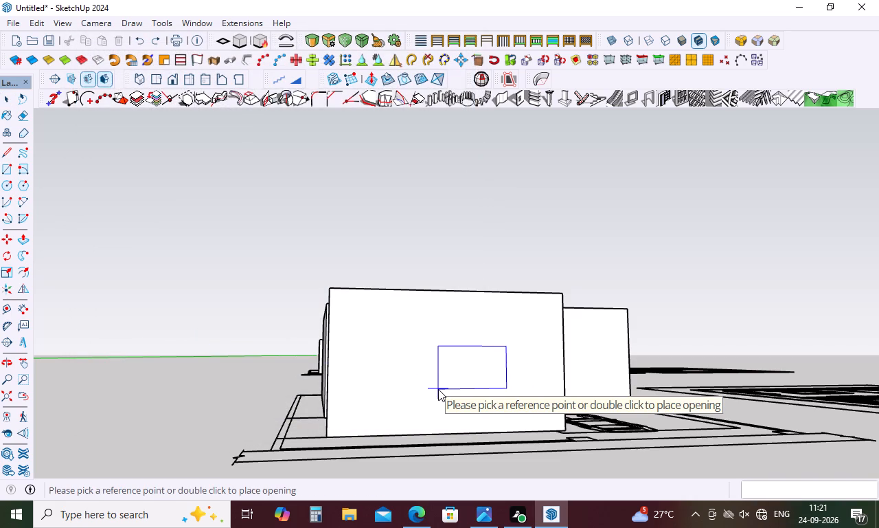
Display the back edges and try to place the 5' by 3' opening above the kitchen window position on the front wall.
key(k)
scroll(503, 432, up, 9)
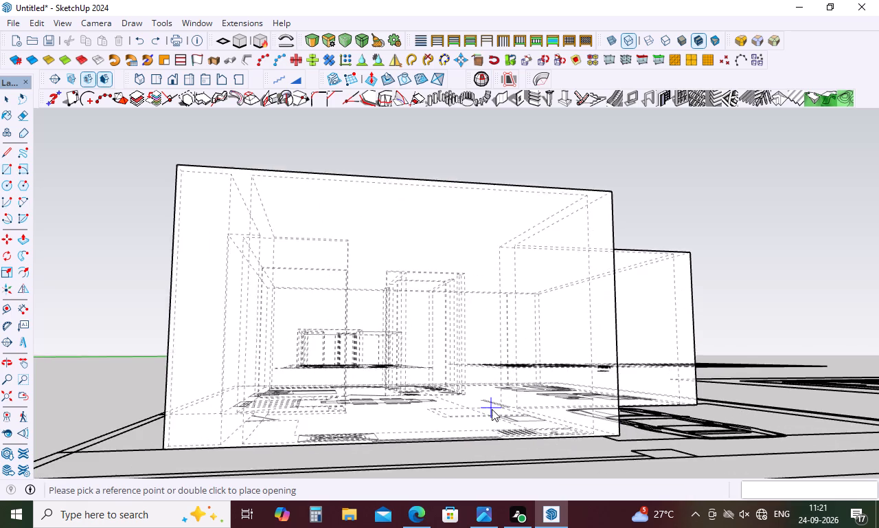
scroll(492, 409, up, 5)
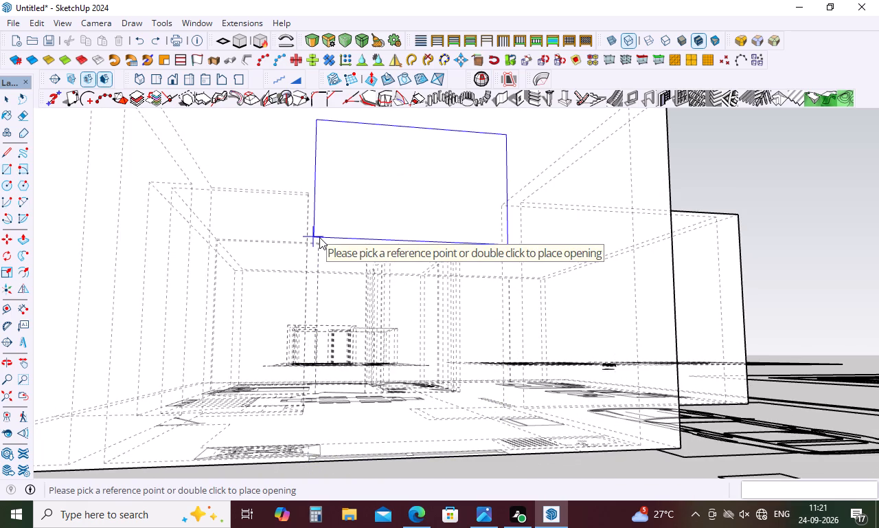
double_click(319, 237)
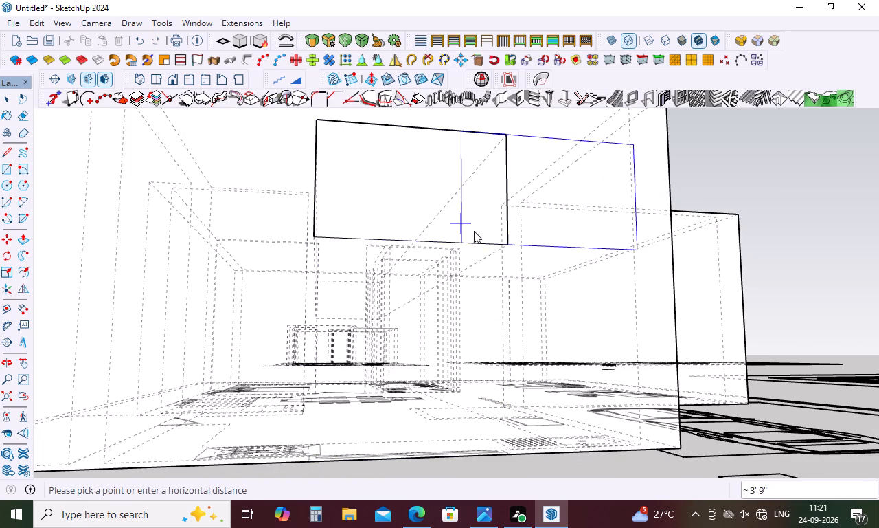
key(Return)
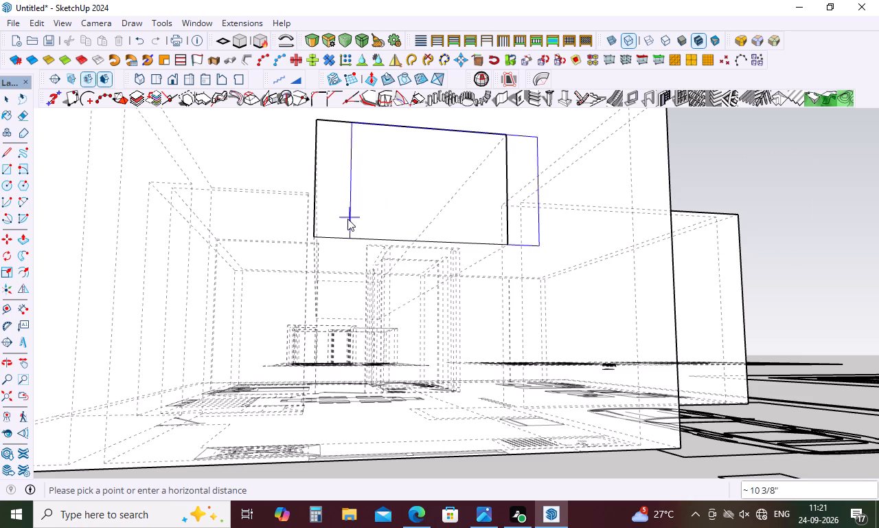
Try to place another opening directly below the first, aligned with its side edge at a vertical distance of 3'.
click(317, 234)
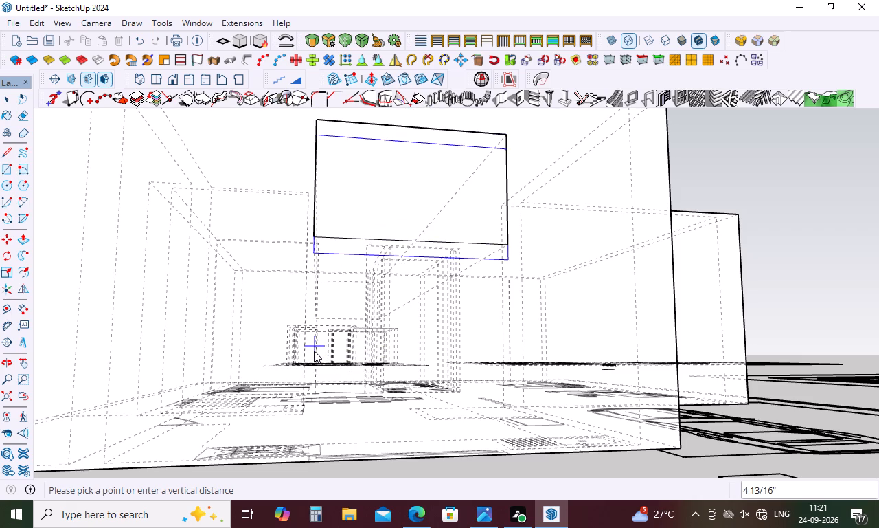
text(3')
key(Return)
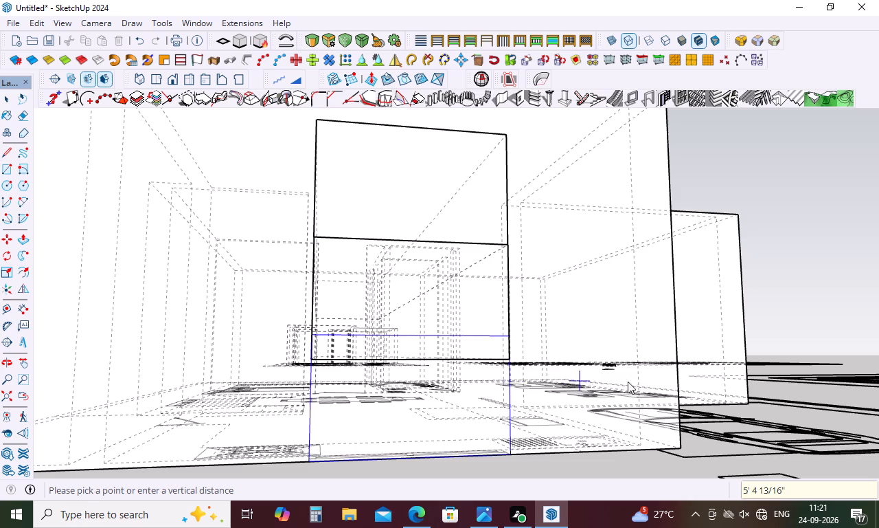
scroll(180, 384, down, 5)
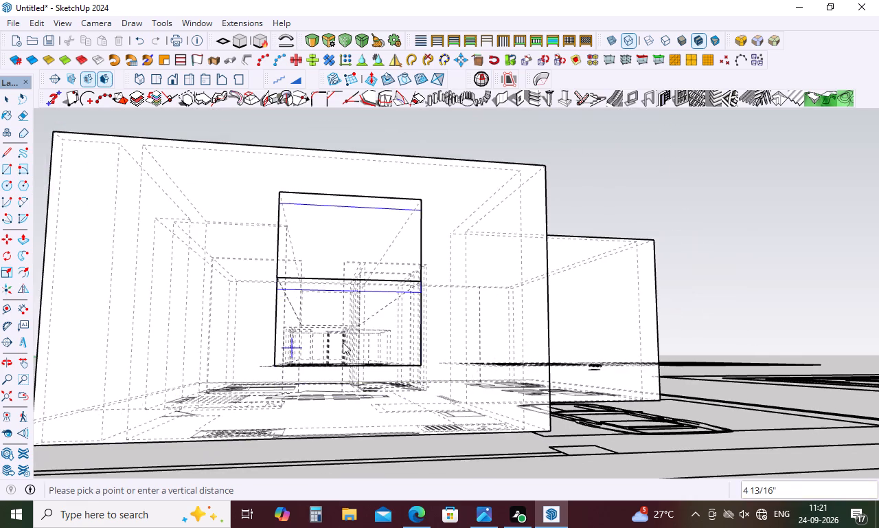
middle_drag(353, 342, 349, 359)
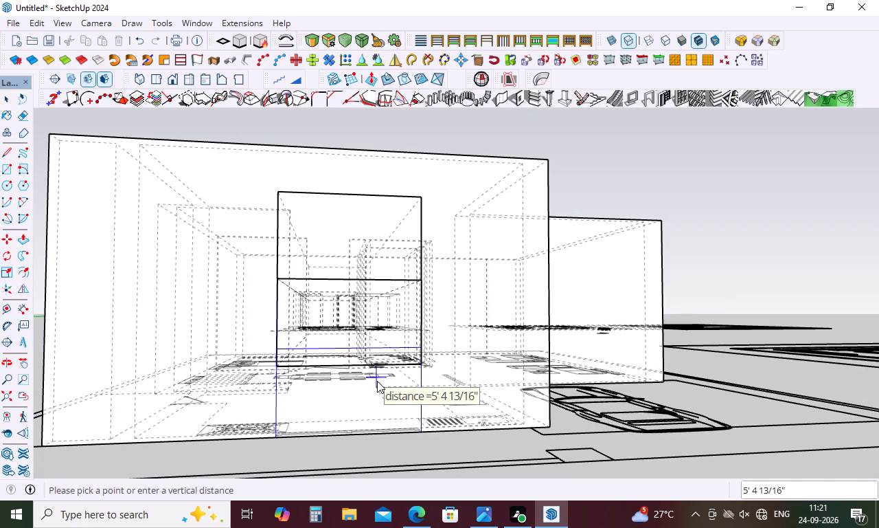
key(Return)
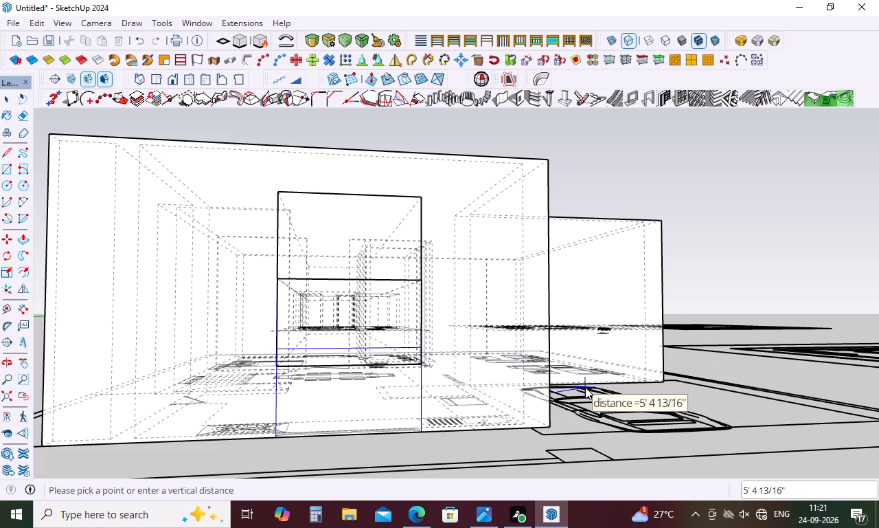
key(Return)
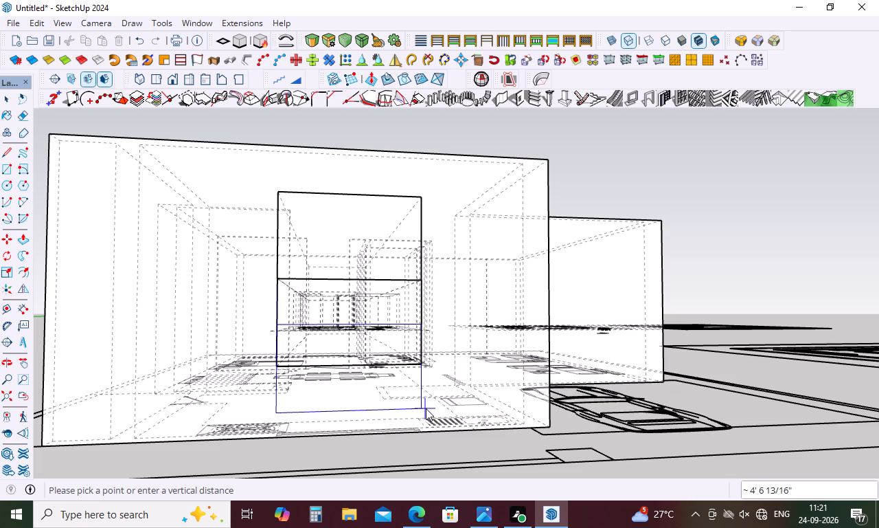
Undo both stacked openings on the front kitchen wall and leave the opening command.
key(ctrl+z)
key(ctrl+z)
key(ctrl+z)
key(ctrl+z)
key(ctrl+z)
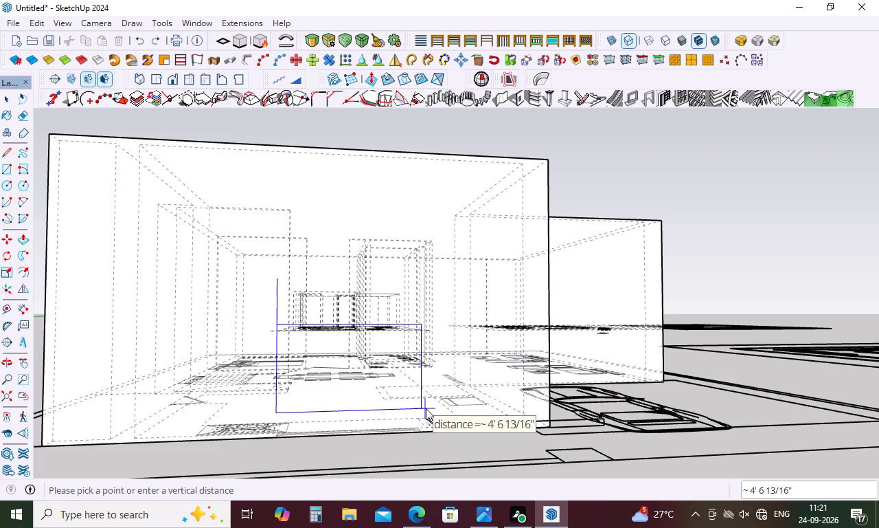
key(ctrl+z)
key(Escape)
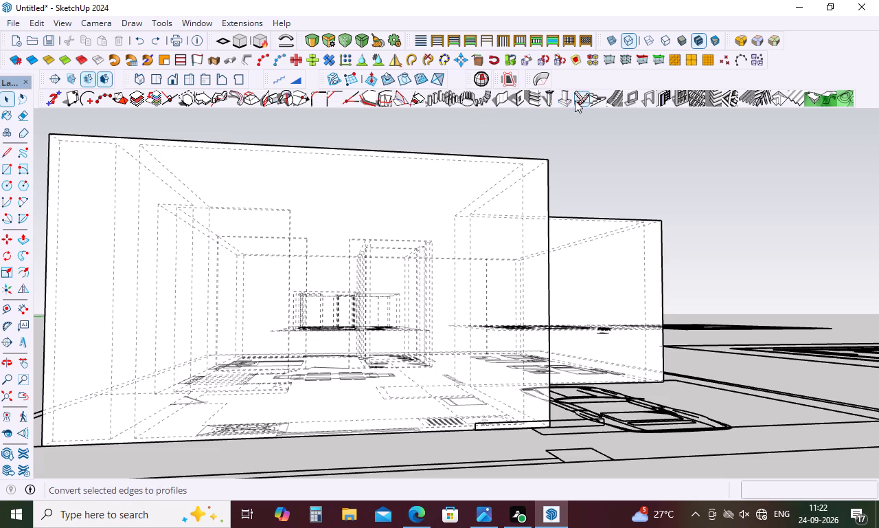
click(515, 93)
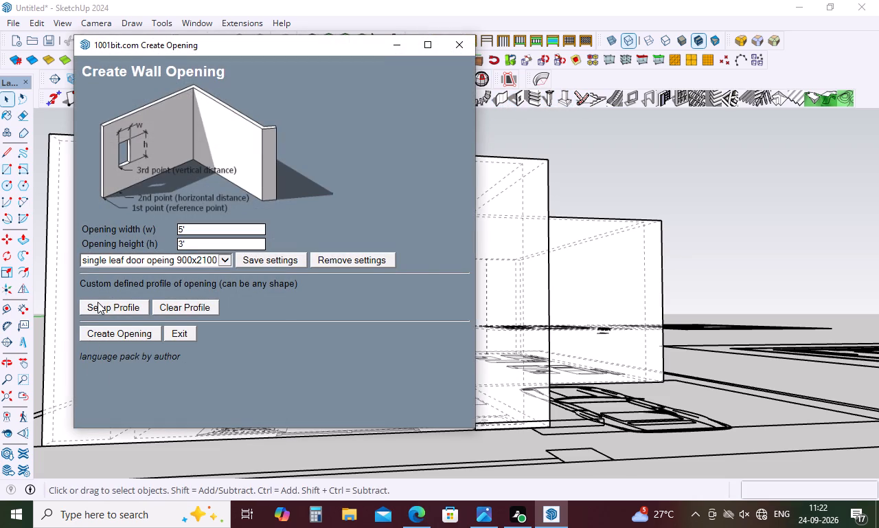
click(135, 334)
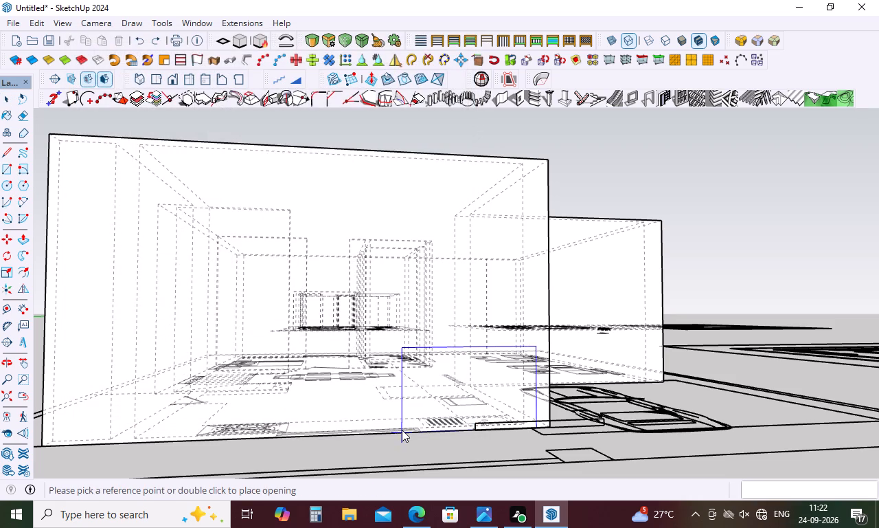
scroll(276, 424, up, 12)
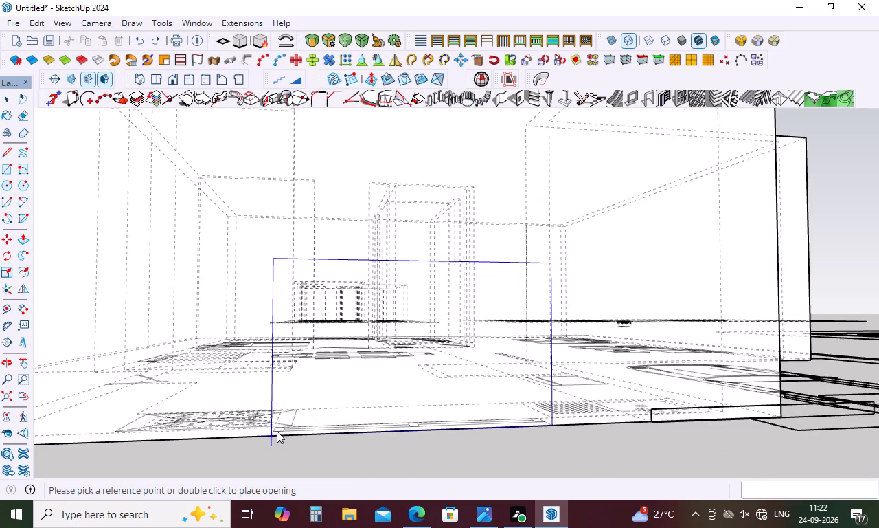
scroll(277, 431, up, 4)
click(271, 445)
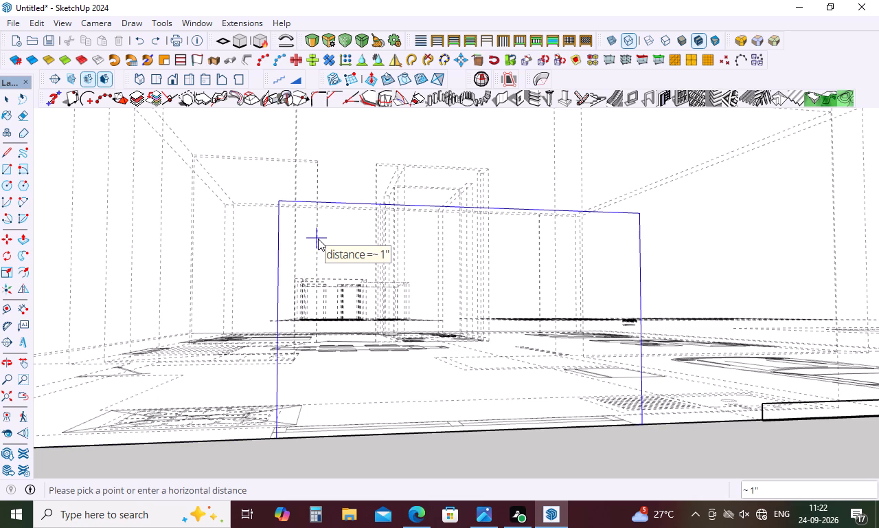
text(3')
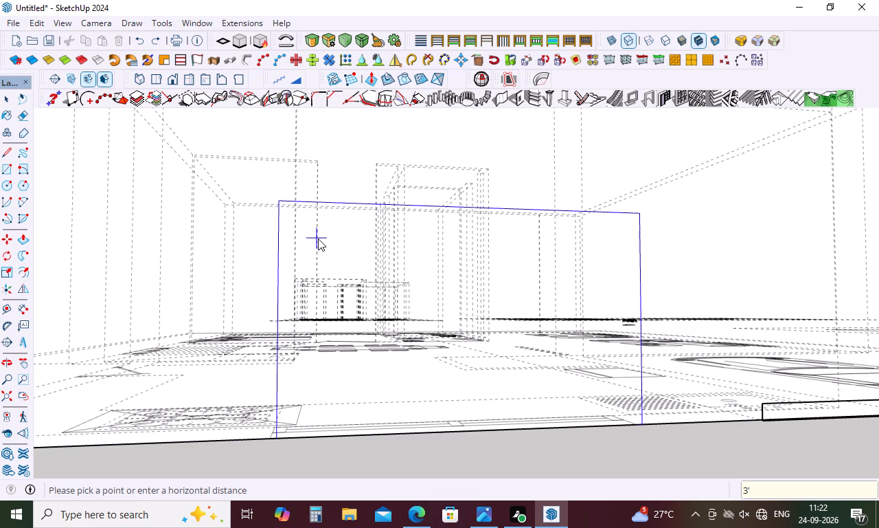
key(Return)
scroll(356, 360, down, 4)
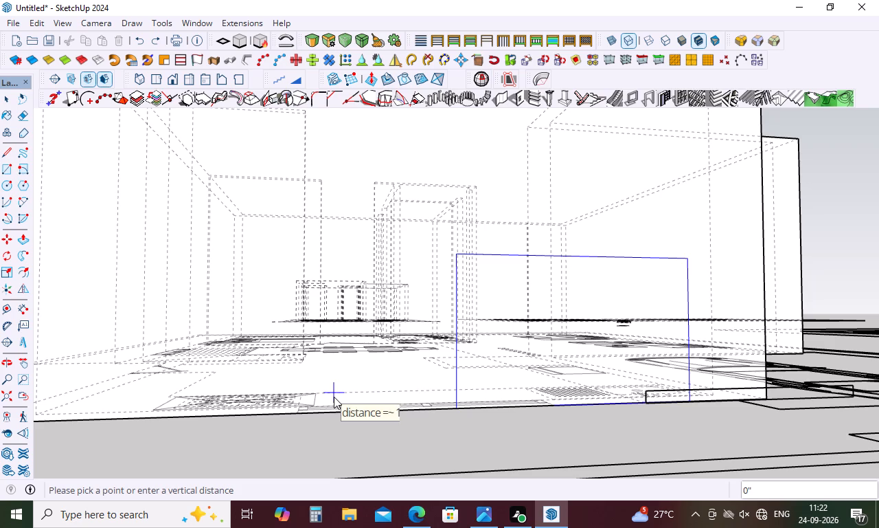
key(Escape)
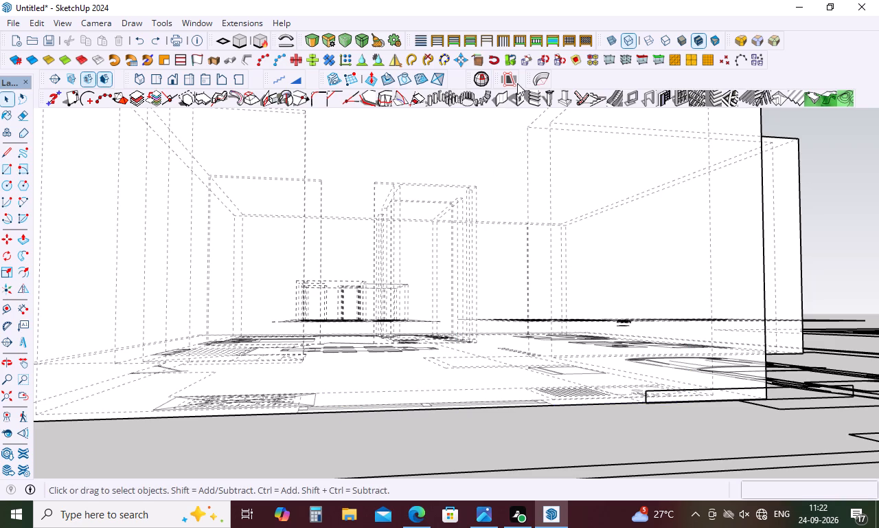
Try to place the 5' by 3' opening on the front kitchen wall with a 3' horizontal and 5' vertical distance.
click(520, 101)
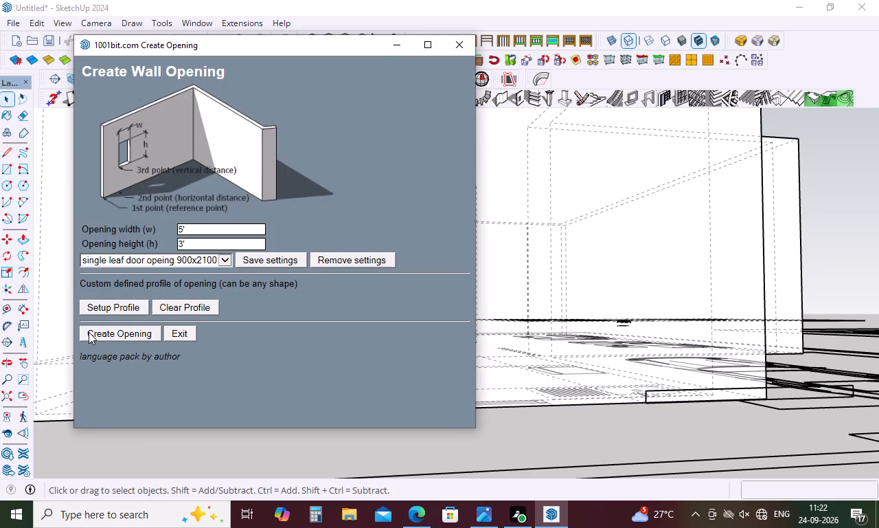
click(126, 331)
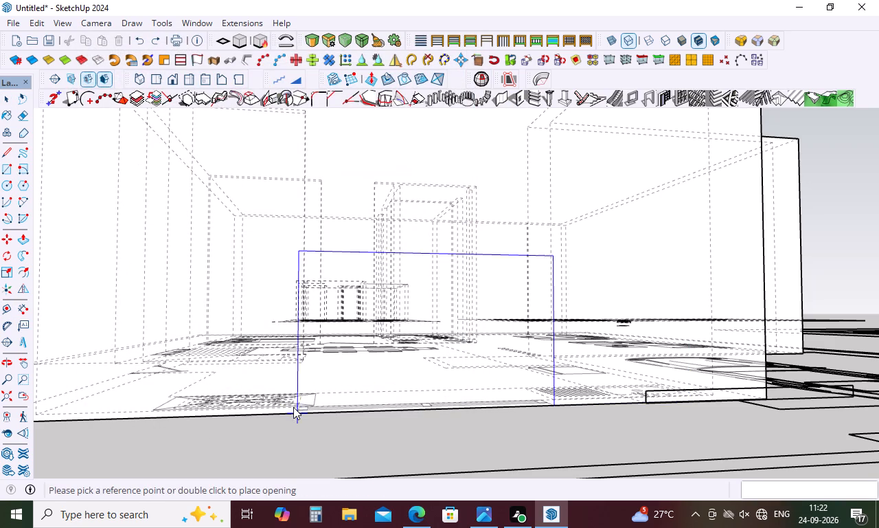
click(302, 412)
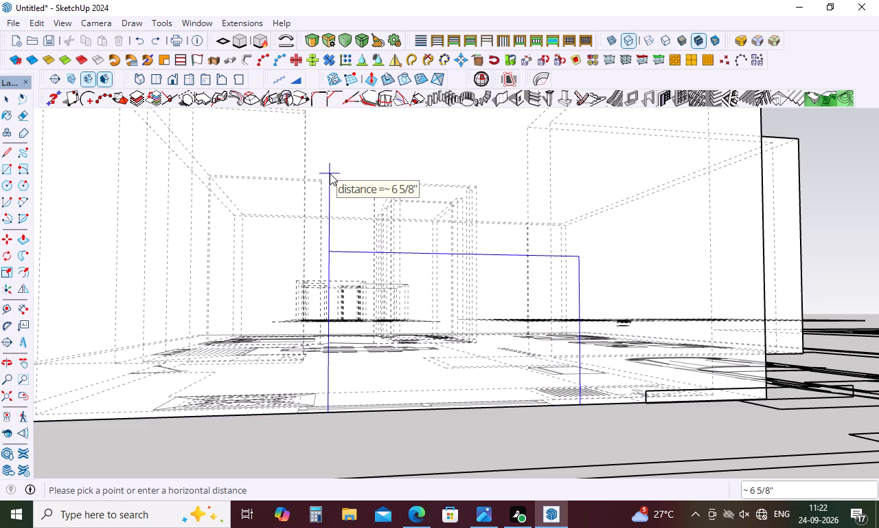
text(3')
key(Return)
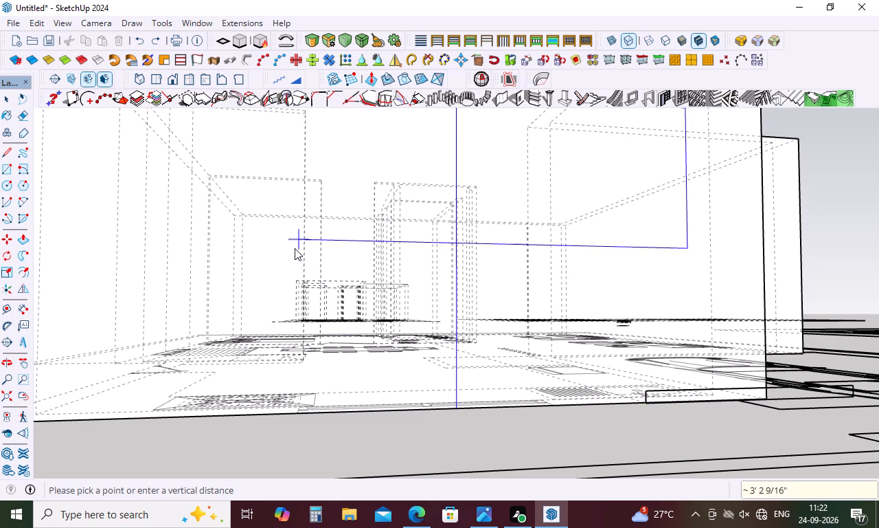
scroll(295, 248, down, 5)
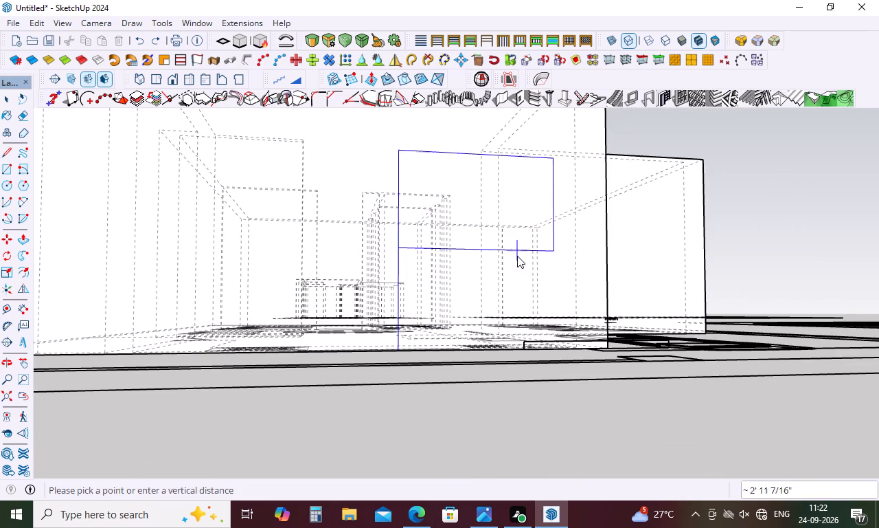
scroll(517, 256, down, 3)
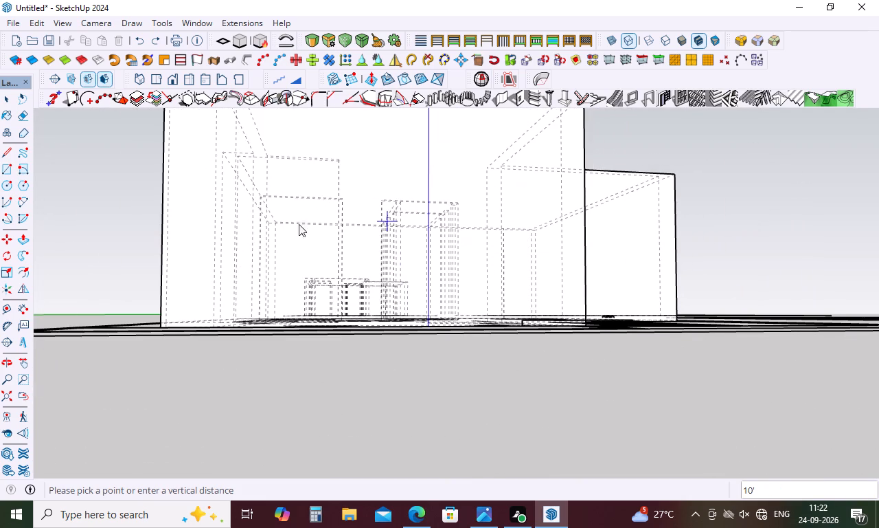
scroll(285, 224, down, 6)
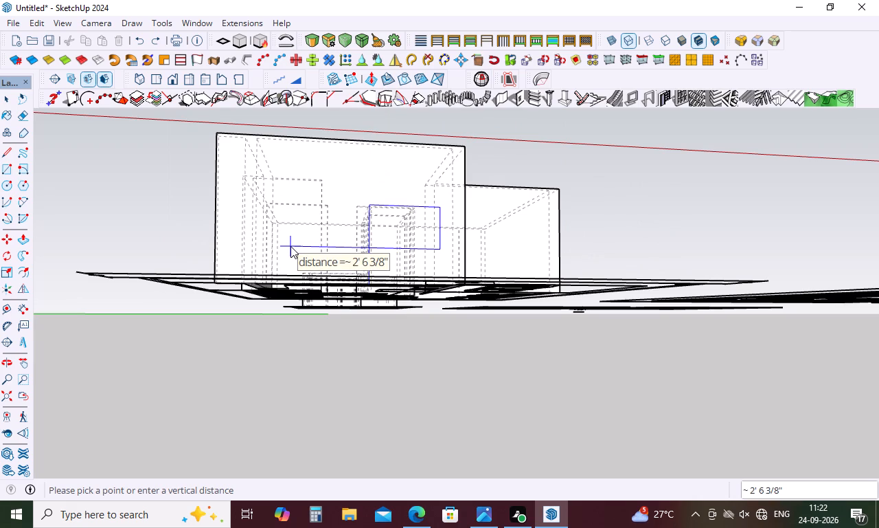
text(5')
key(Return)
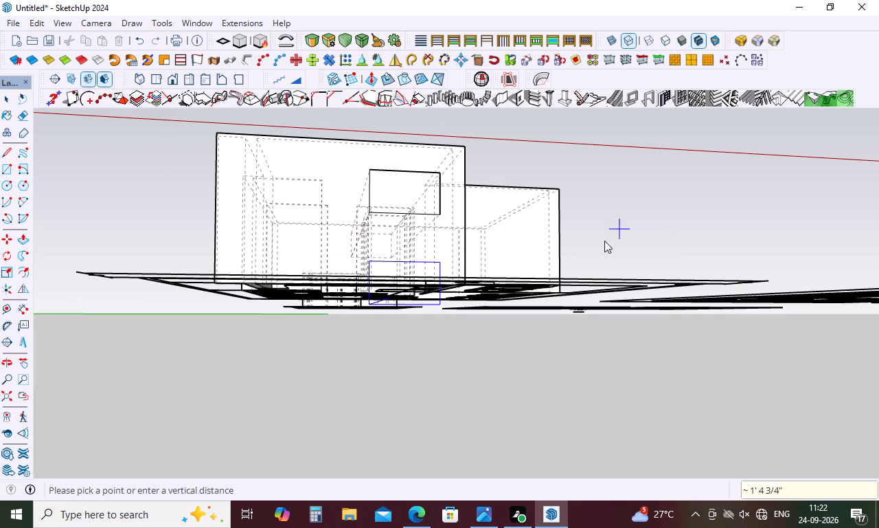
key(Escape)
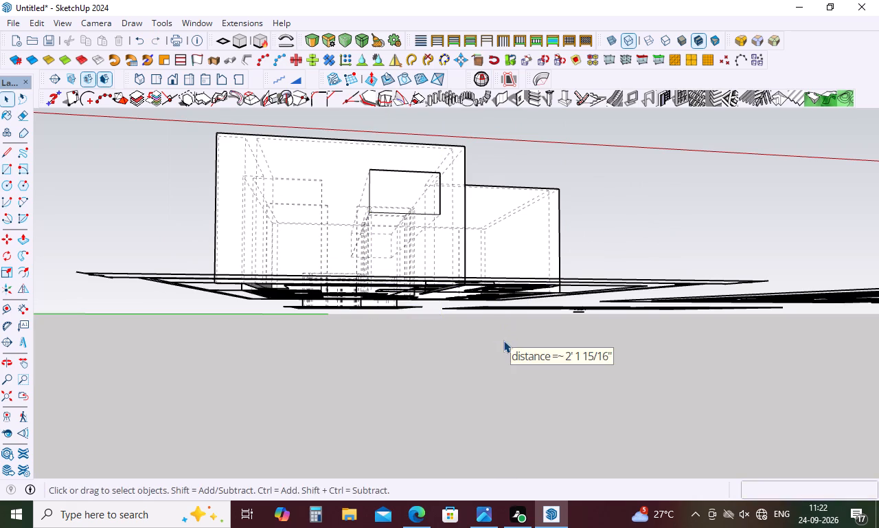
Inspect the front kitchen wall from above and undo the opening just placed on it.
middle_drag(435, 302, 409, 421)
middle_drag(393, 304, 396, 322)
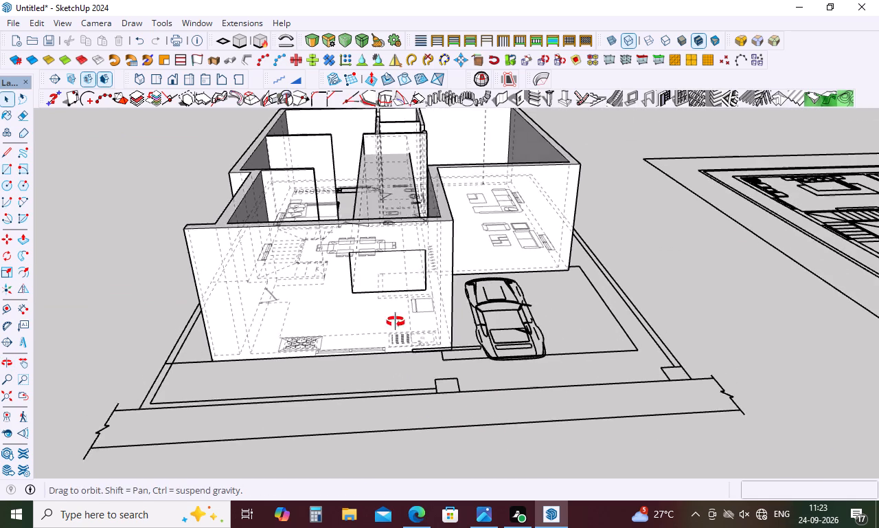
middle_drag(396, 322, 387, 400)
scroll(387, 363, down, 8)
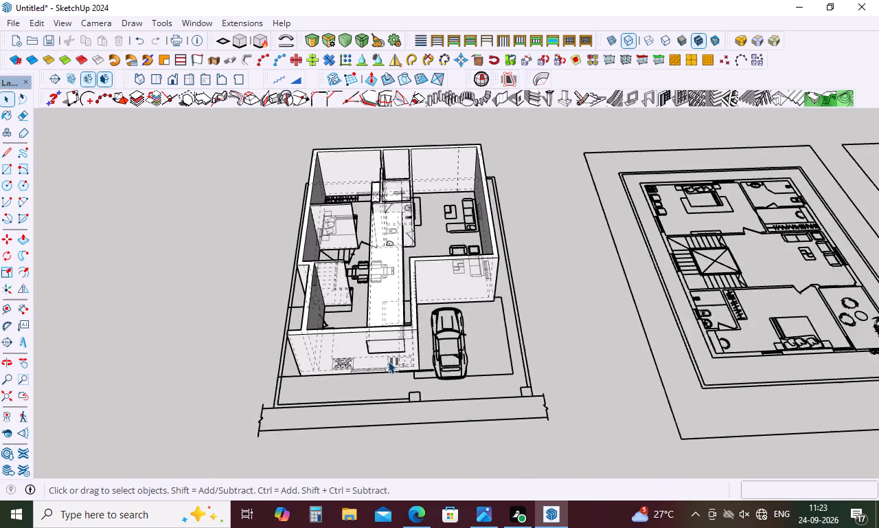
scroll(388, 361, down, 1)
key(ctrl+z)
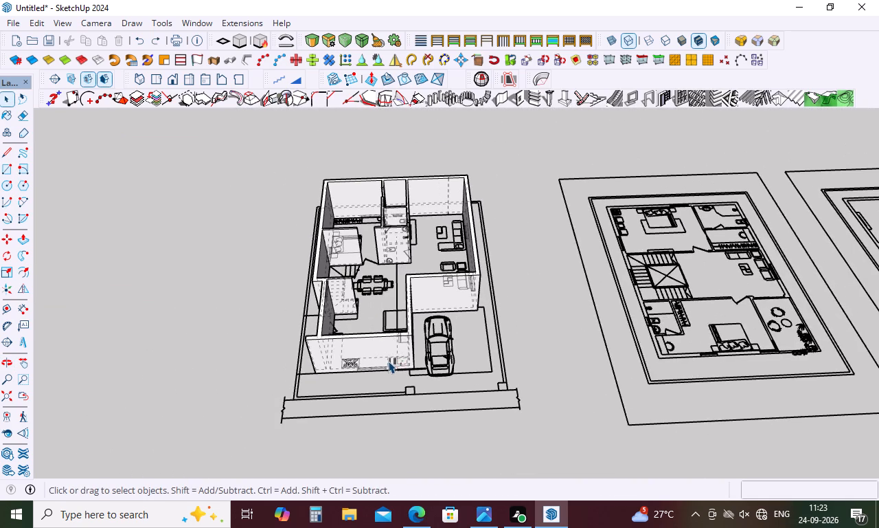
Place the 5' by 3' opening on the front kitchen wall, flush with the plan window's edge, at a vertical distance of 3'.
scroll(388, 361, down, 4)
click(519, 103)
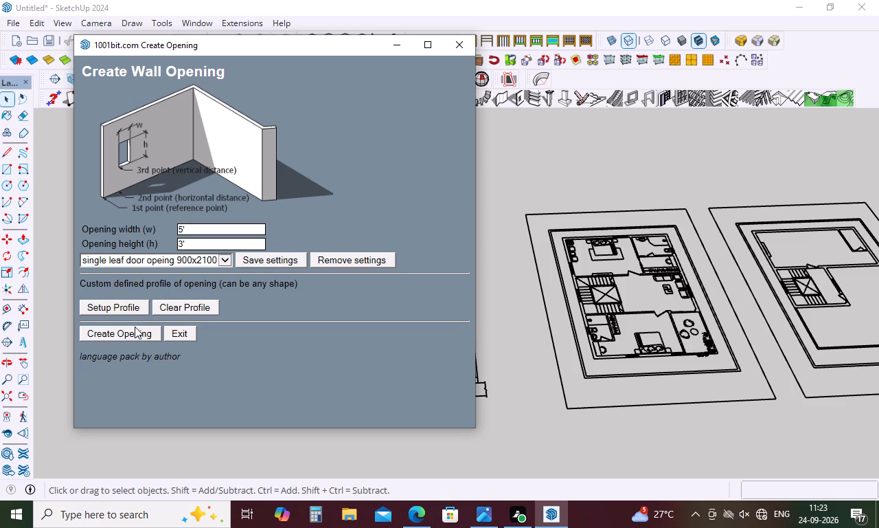
click(137, 335)
middle_drag(377, 385, 386, 239)
scroll(386, 325, up, 15)
scroll(354, 353, up, 14)
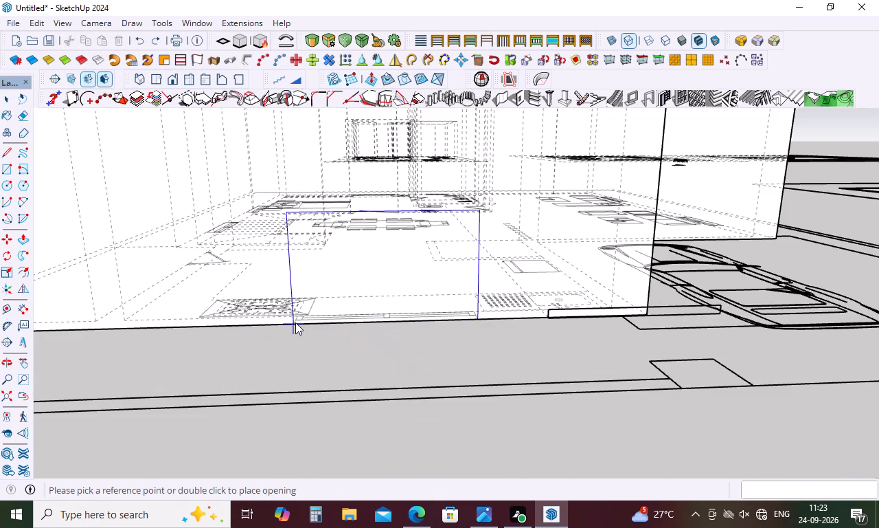
click(295, 322)
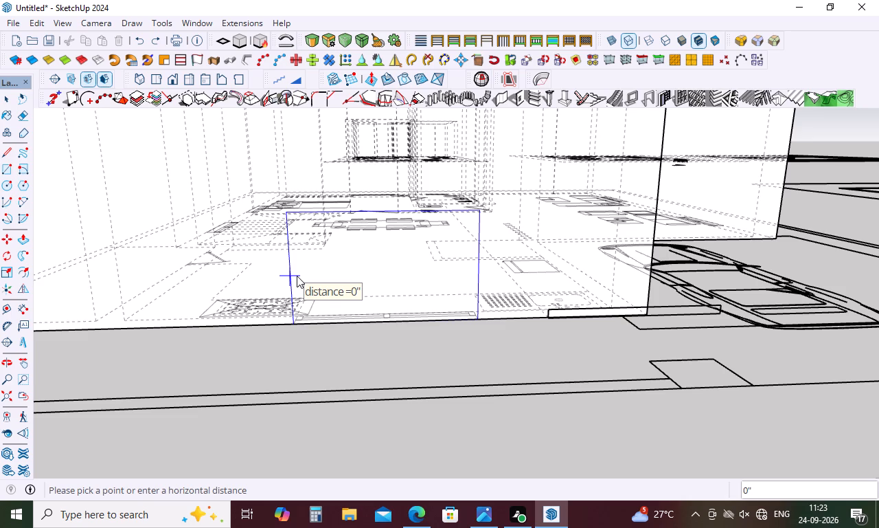
click(297, 324)
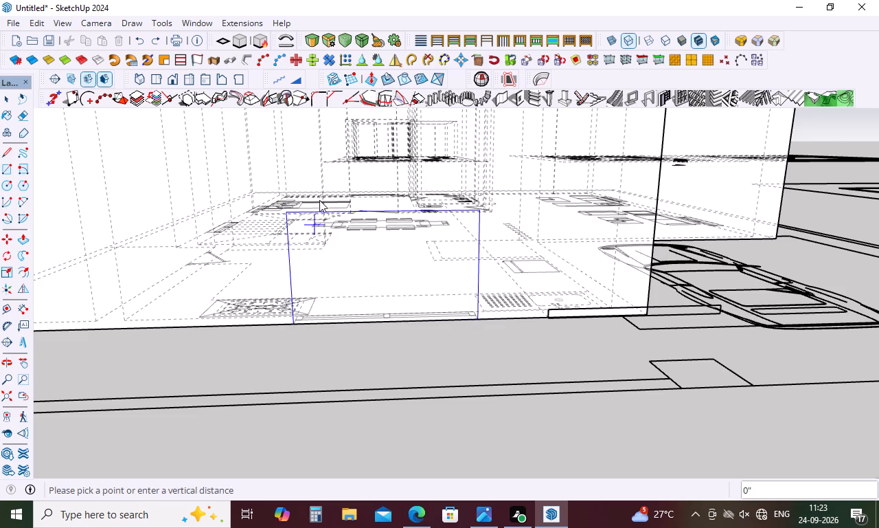
key(3)
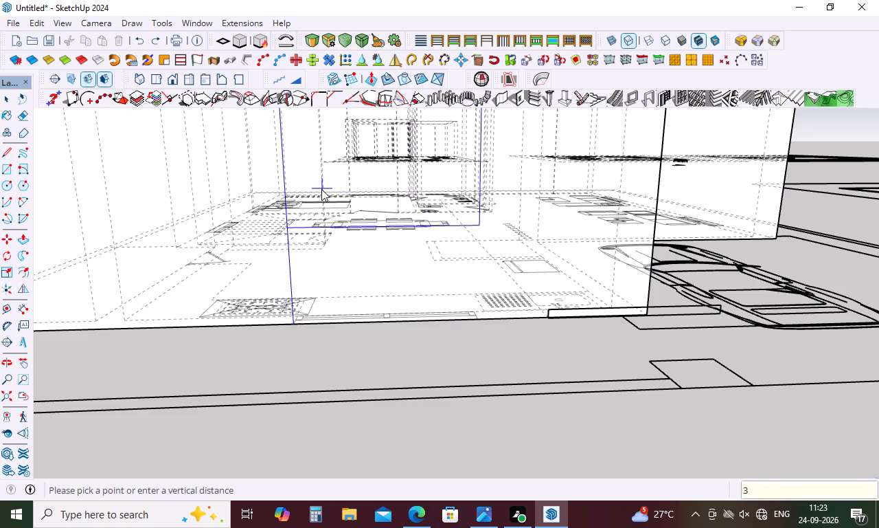
key(apostrophe)
key(Return)
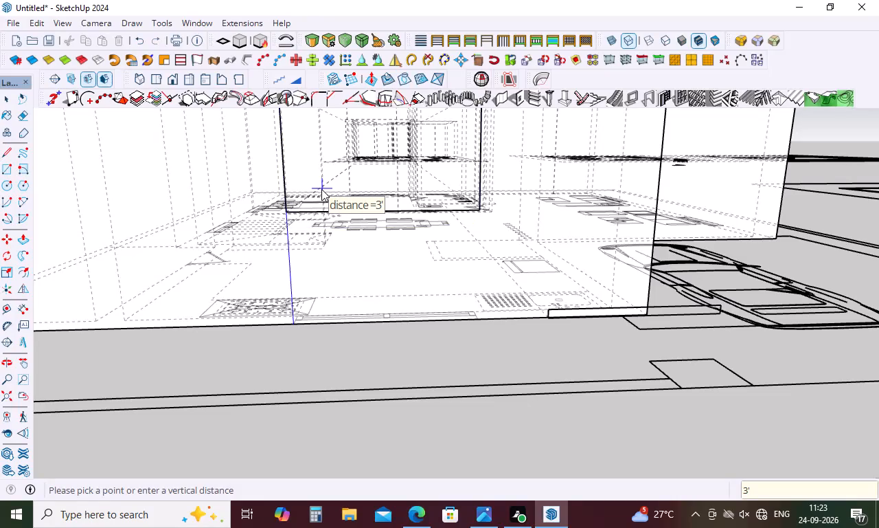
Try to place further openings in line with the first, entering a vertical distance of 1'.
scroll(332, 309, down, 8)
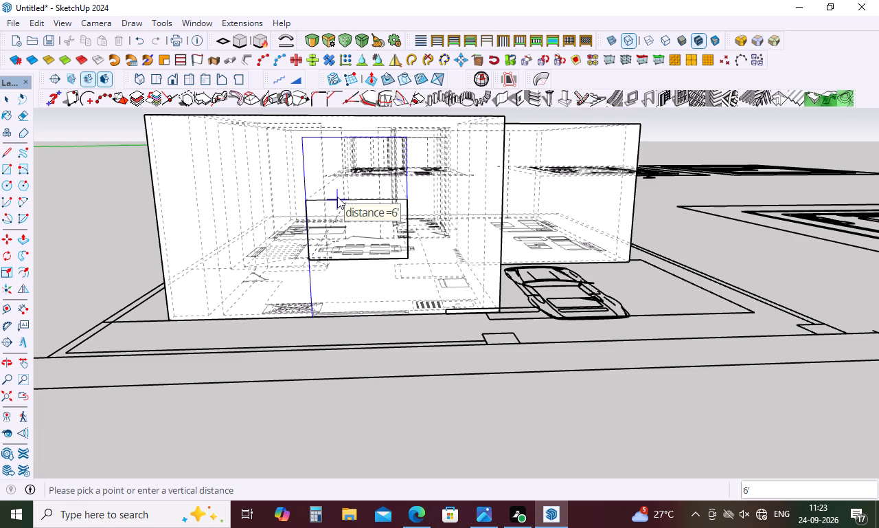
key(1)
key(apostrophe)
key(Return)
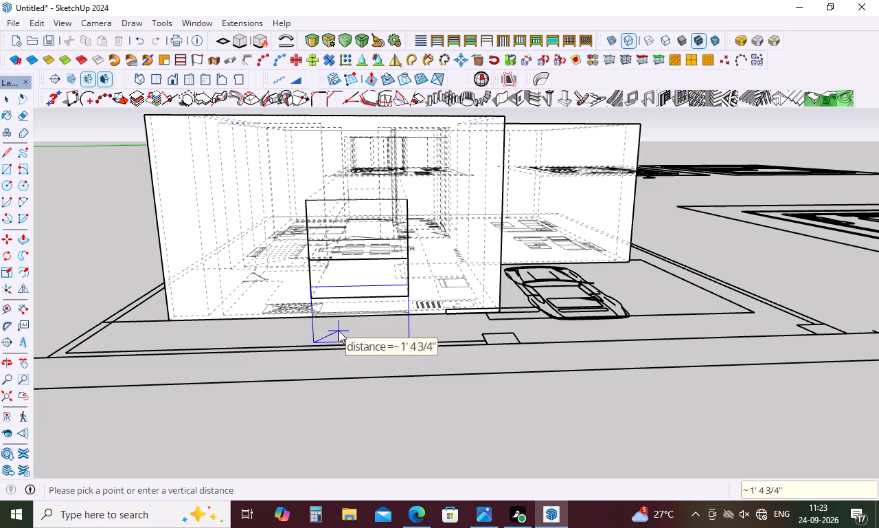
key(Return)
key(Return)
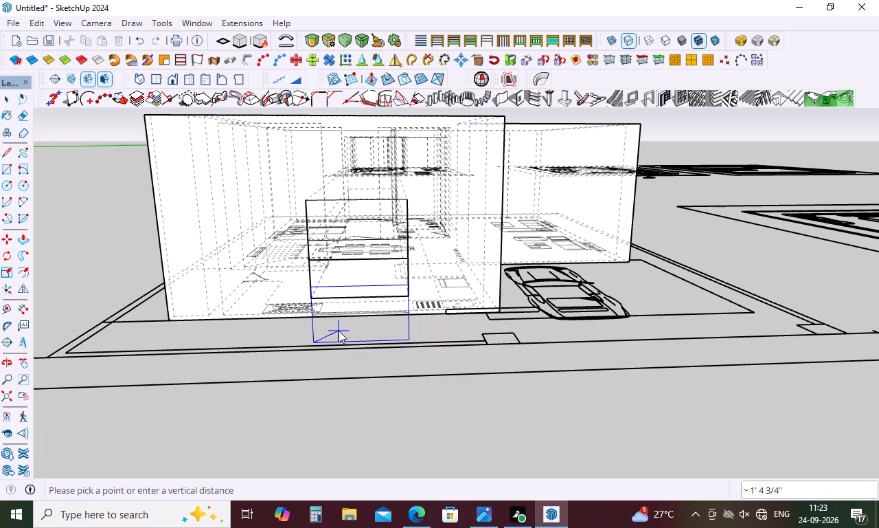
double_click(339, 331)
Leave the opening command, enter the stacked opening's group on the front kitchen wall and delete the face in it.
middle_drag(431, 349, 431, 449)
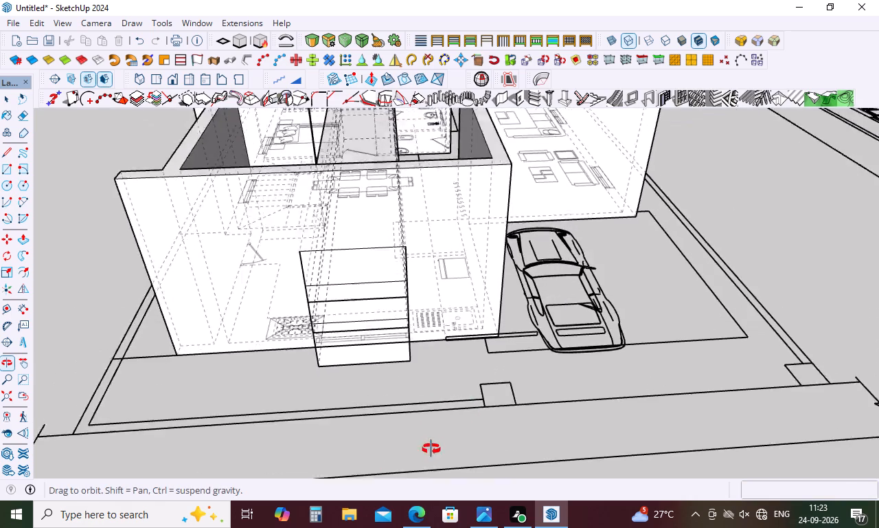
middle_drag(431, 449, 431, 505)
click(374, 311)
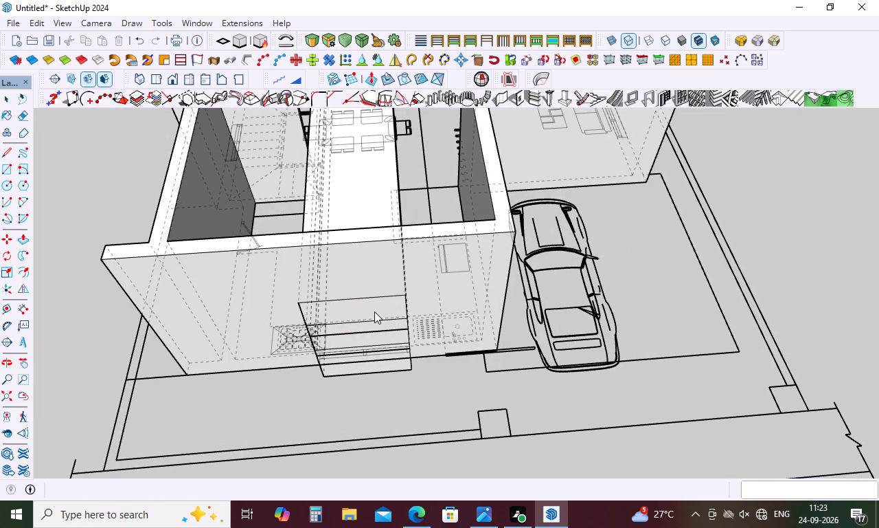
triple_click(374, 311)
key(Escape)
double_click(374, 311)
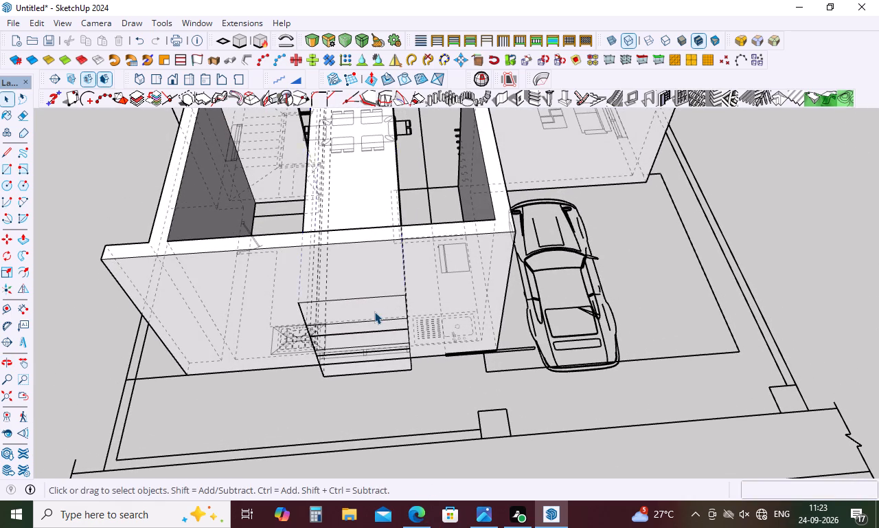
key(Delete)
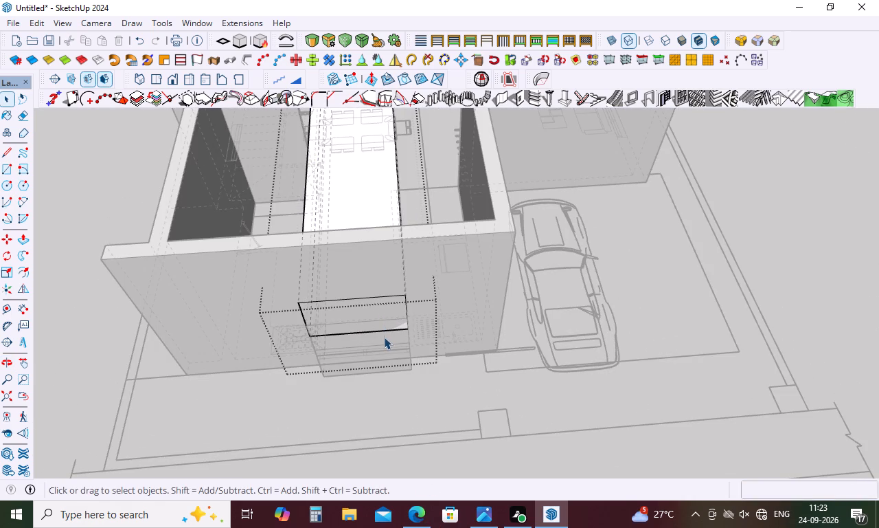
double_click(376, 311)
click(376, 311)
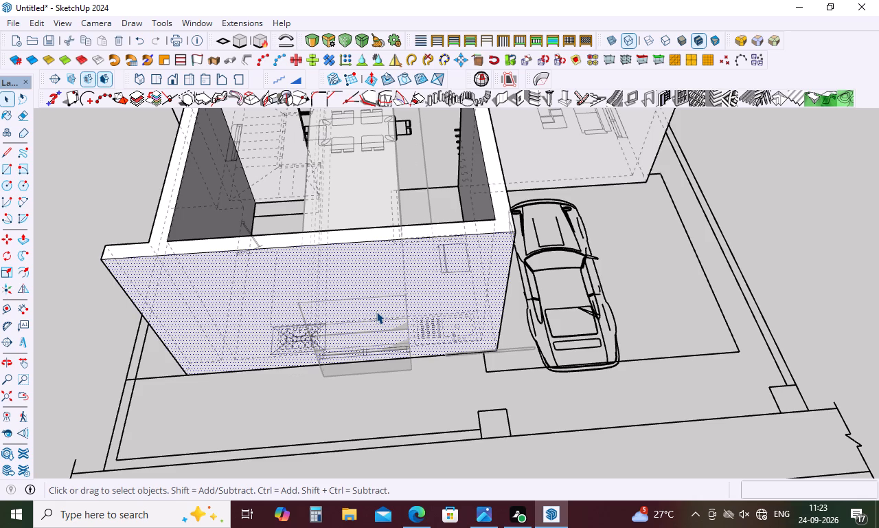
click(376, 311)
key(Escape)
Undo the face deletion and all the openings placed on the front kitchen wall, back to the uncut wall.
key(ctrl+z)
key(ctrl+z)
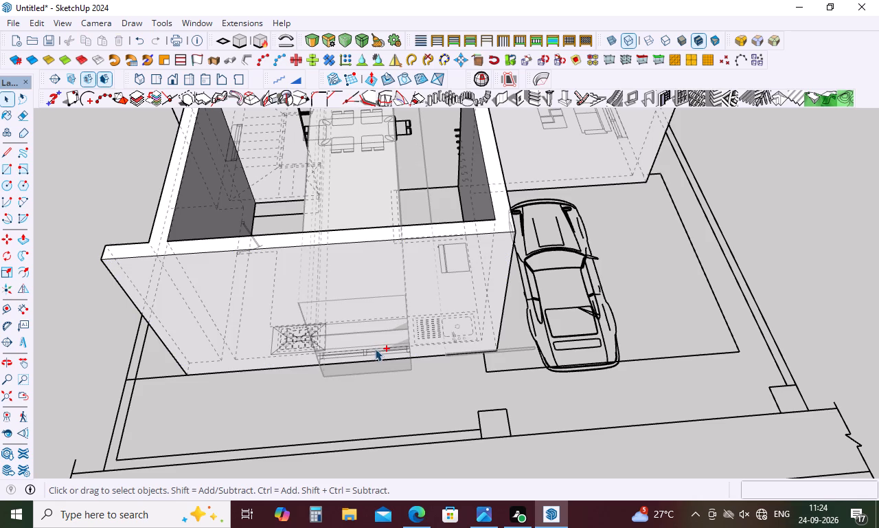
key(ctrl+z)
key(ctrl+z)
key(ctrl+z)
key(ctrl+z)
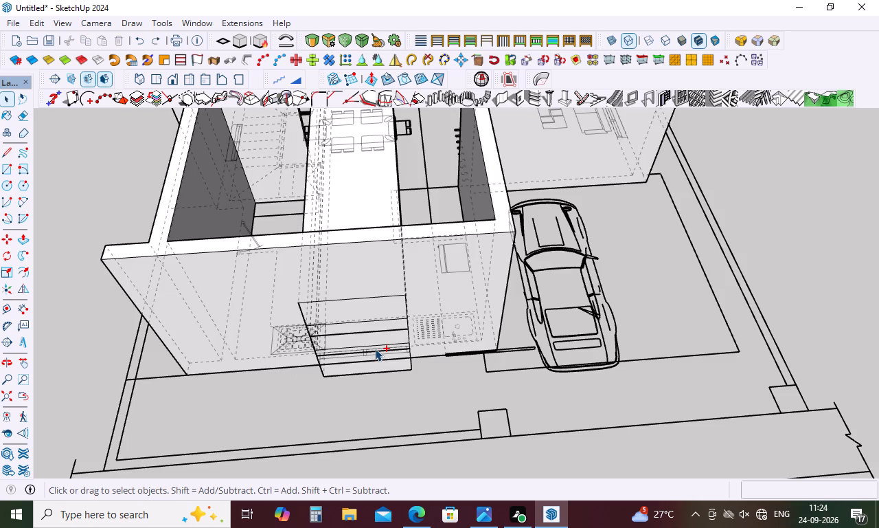
key(ctrl+z)
key(ctrl+z)
key(ctrl+z)
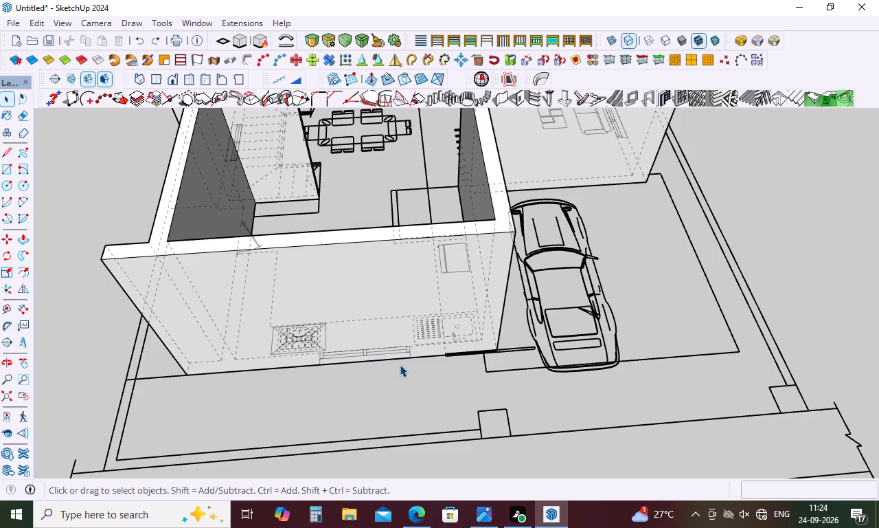
Draw an upright rectangle about 22' 2" by 23' 8", parallel to the front wall, on empty ground beside the house.
scroll(400, 364, down, 8)
key(k)
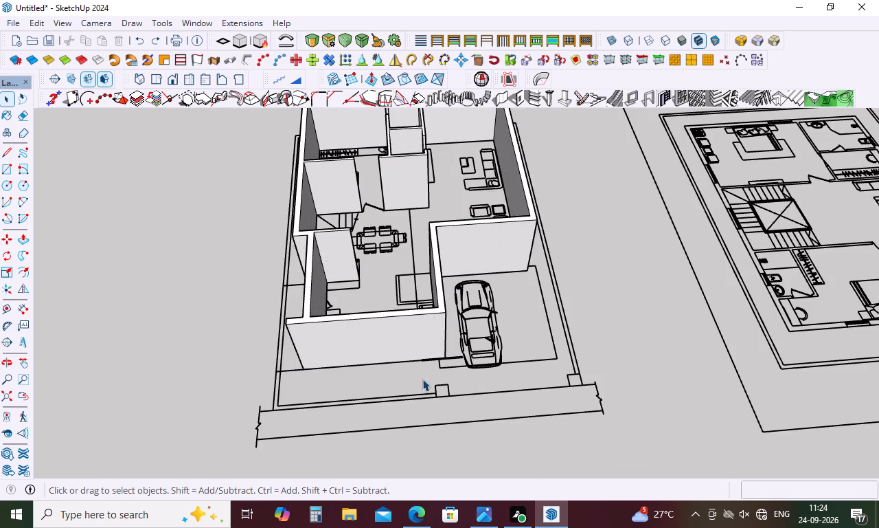
middle_drag(422, 380, 399, 243)
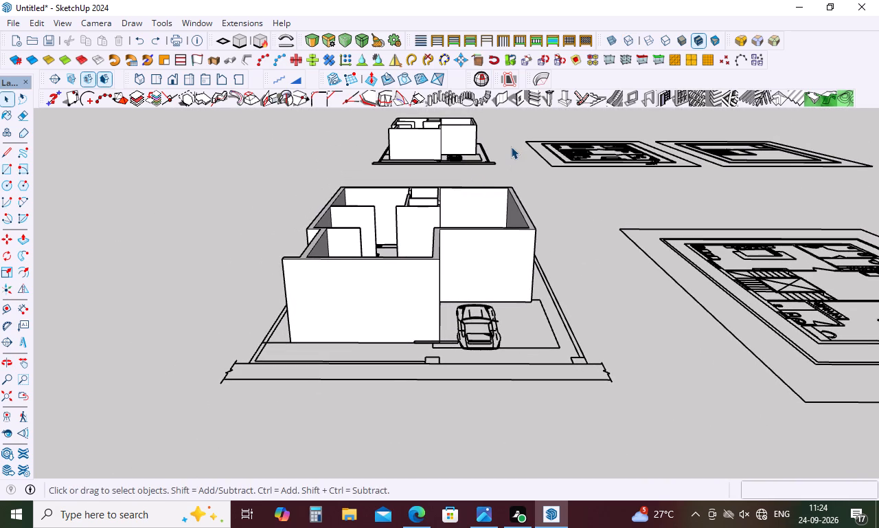
scroll(427, 289, down, 14)
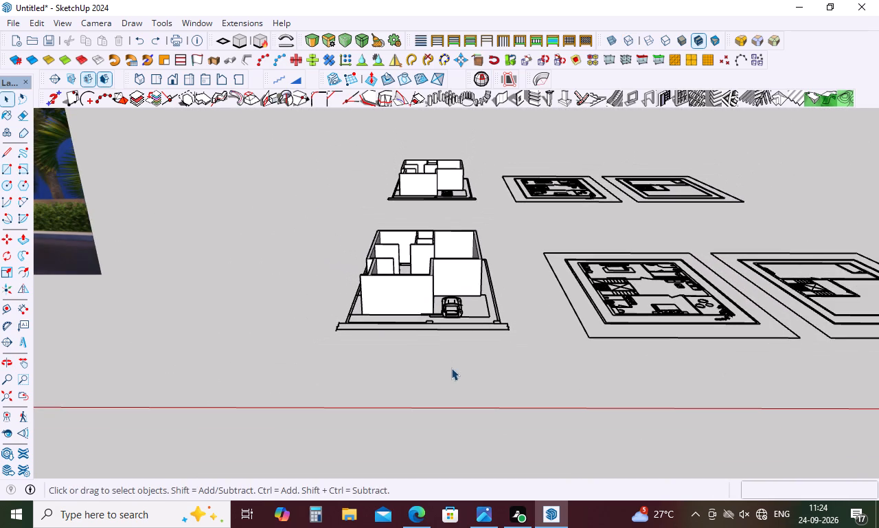
key(r)
click(196, 360)
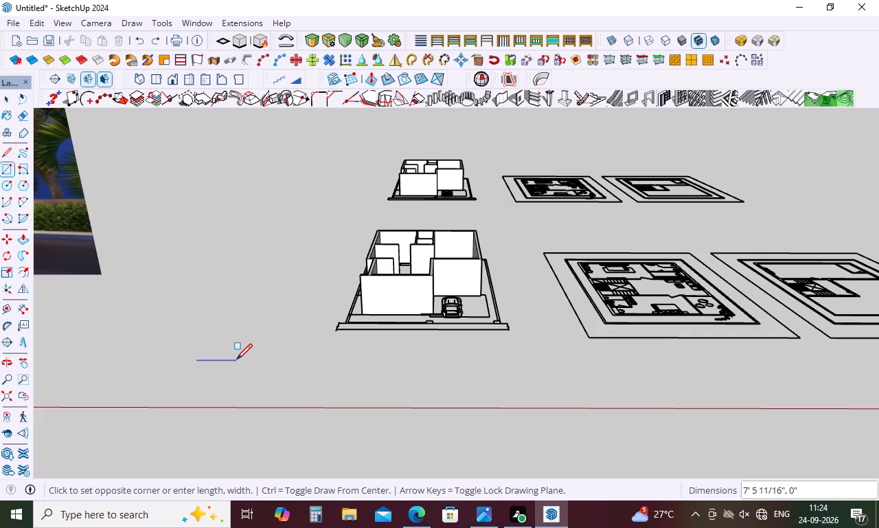
key(Up)
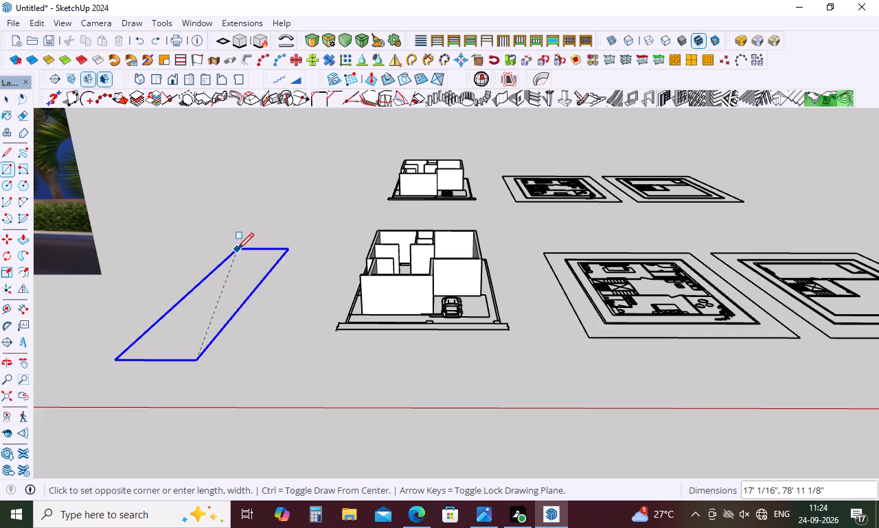
key(Up)
key(Left)
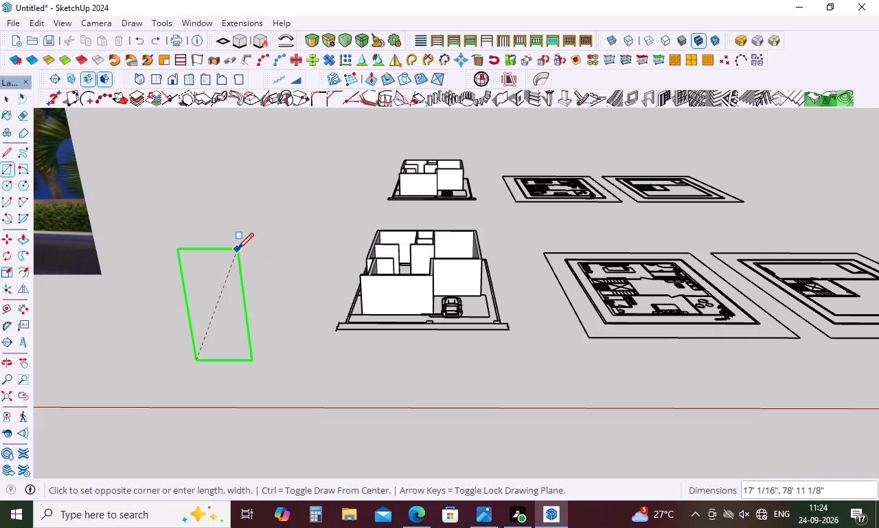
click(293, 252)
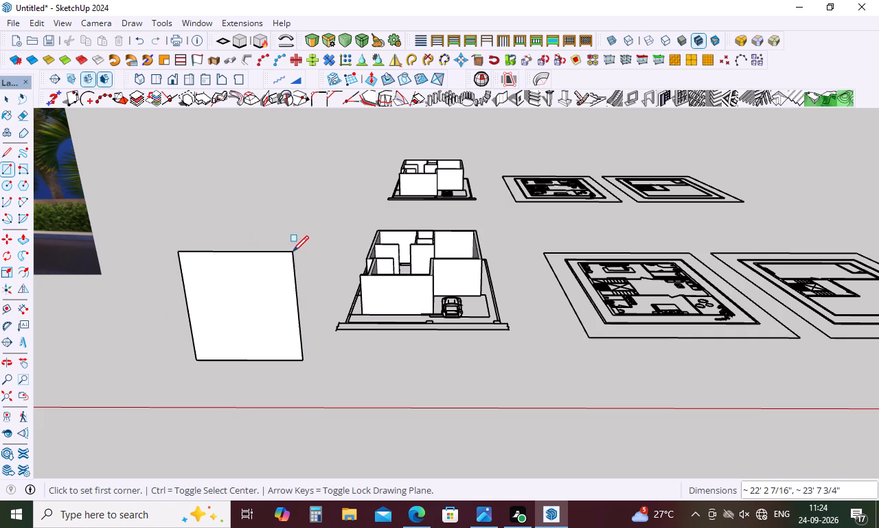
Push/Pull the upright rectangle to a thickness of 9" as a test wall.
key(space)
text(p)
key(Return)
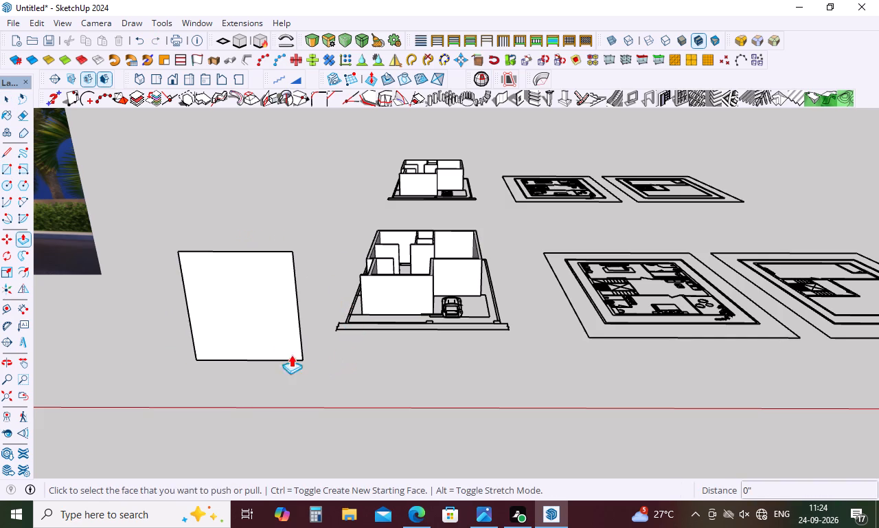
click(277, 349)
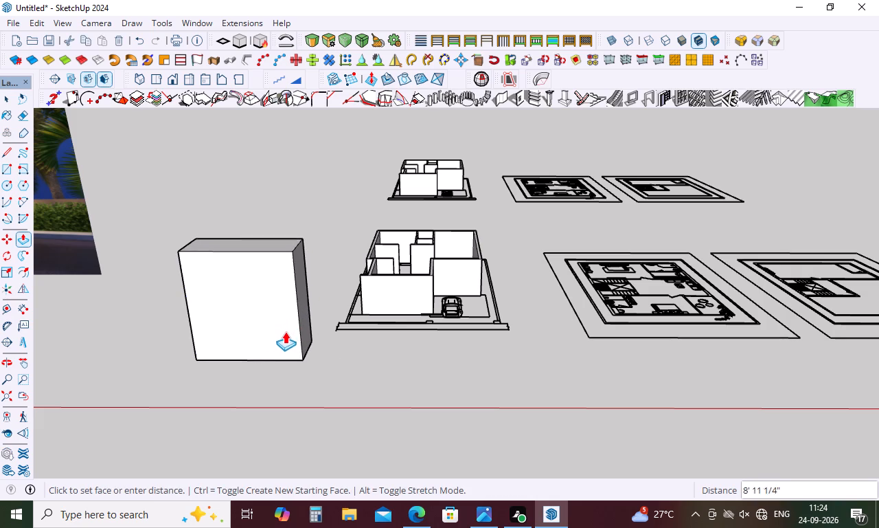
key(9)
key(Return)
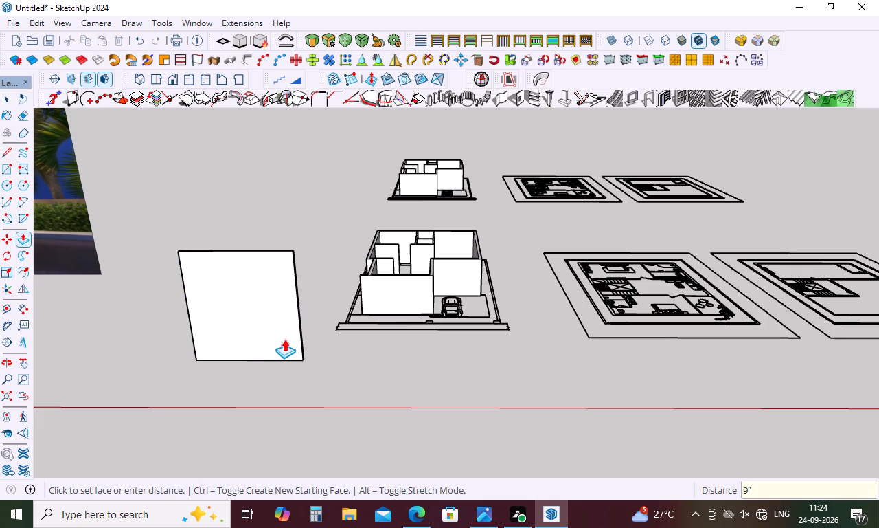
Cut three 5' by 3' test openings in the freestanding wall, one at its base and two higher up, and leave the command.
middle_drag(320, 352, 427, 419)
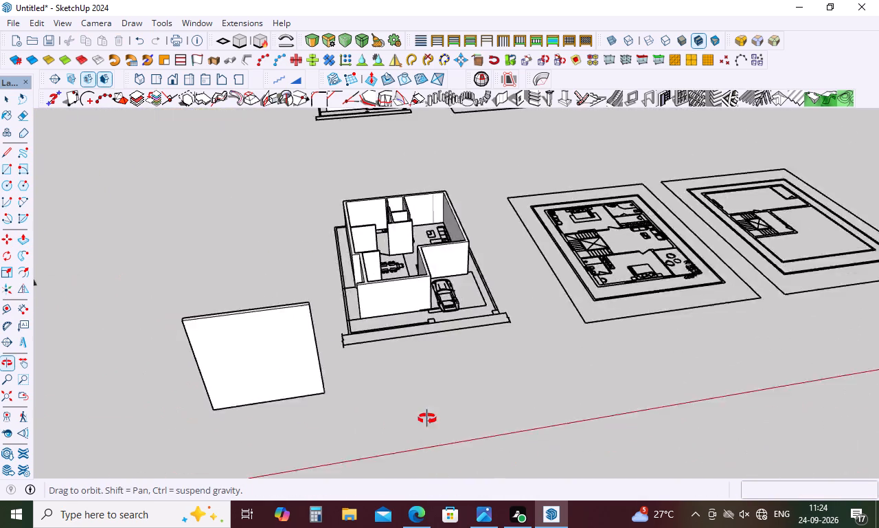
middle_drag(427, 419, 473, 322)
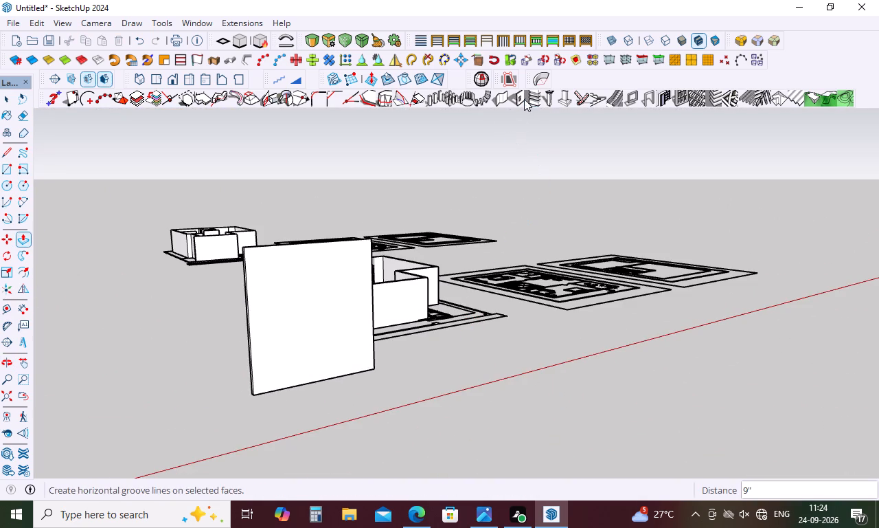
click(518, 102)
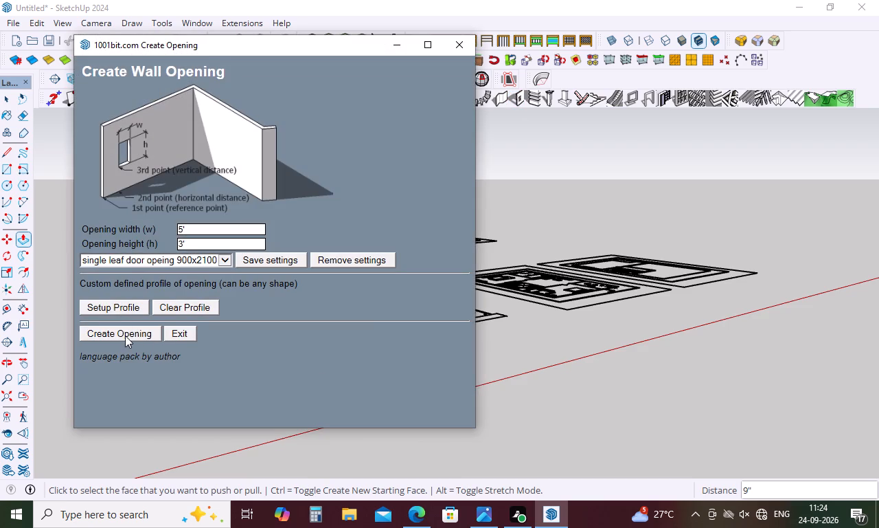
click(125, 335)
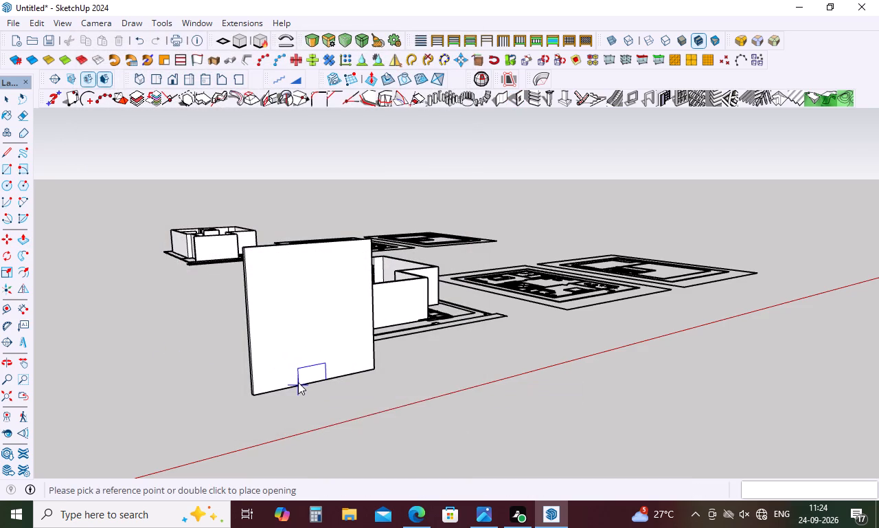
double_click(298, 382)
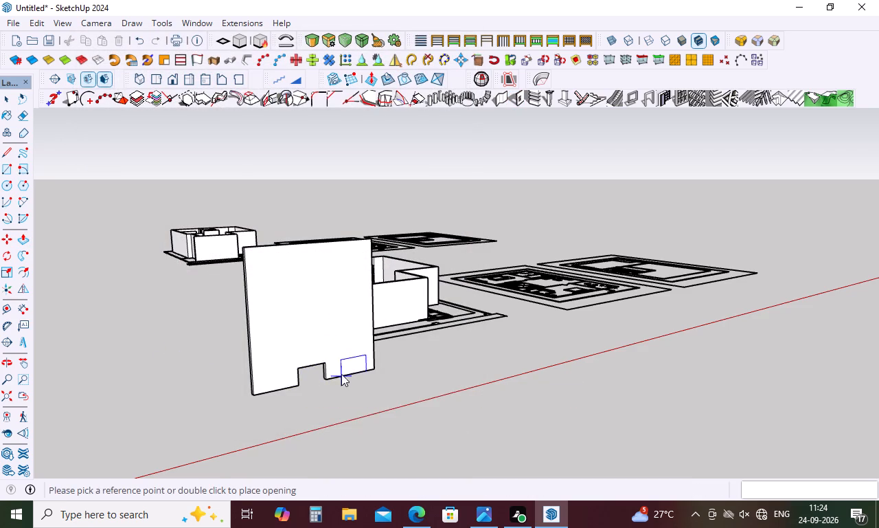
scroll(341, 373, up, 5)
middle_drag(348, 372, 260, 363)
scroll(315, 353, up, 5)
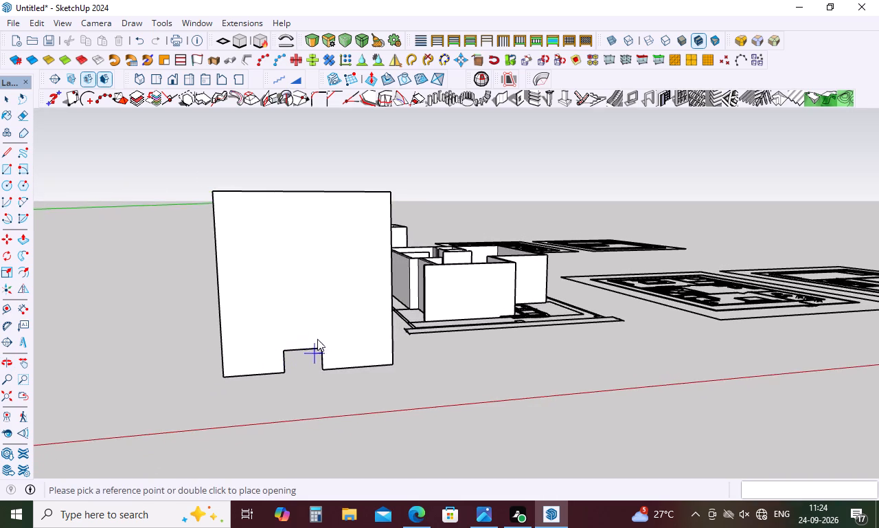
double_click(266, 252)
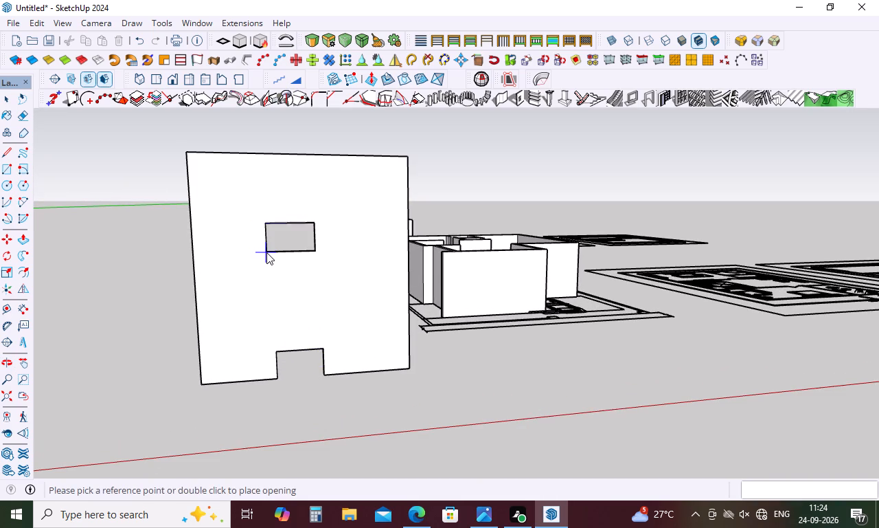
double_click(332, 220)
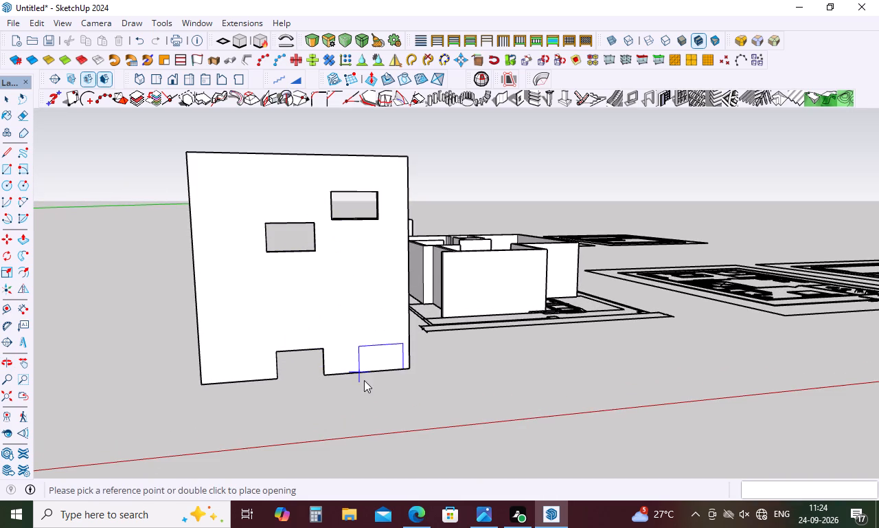
key(Escape)
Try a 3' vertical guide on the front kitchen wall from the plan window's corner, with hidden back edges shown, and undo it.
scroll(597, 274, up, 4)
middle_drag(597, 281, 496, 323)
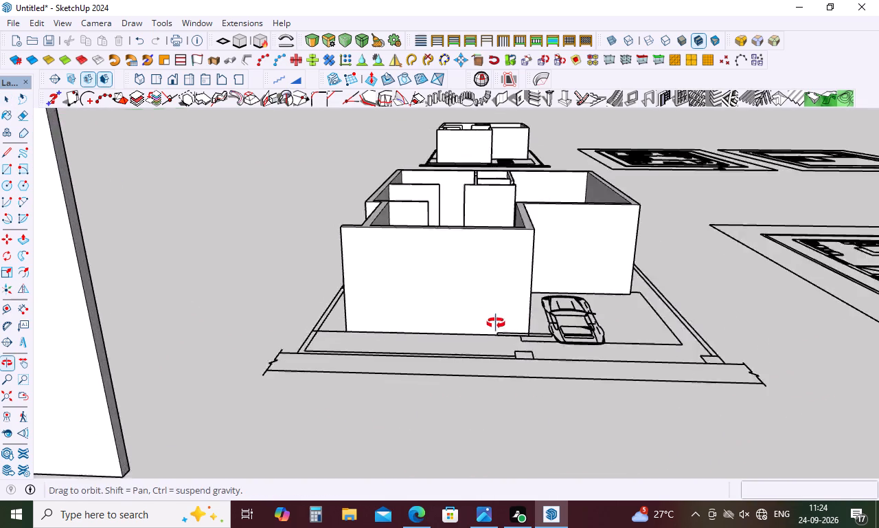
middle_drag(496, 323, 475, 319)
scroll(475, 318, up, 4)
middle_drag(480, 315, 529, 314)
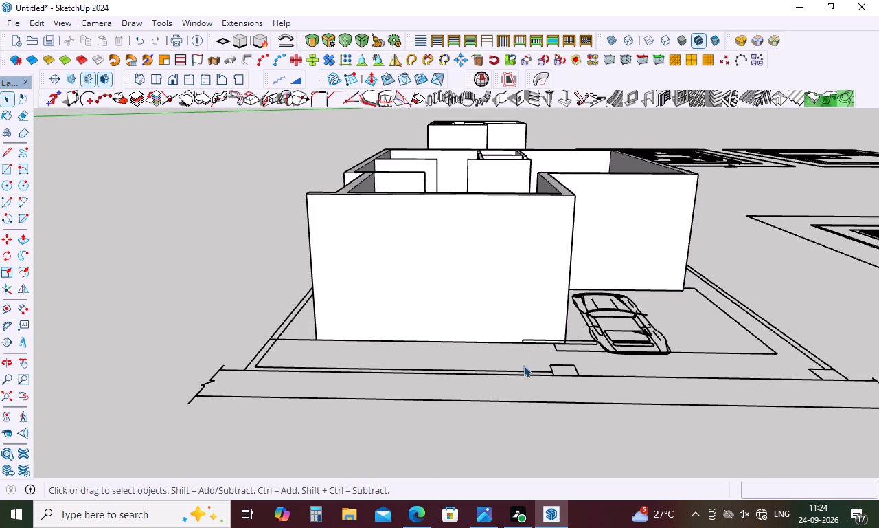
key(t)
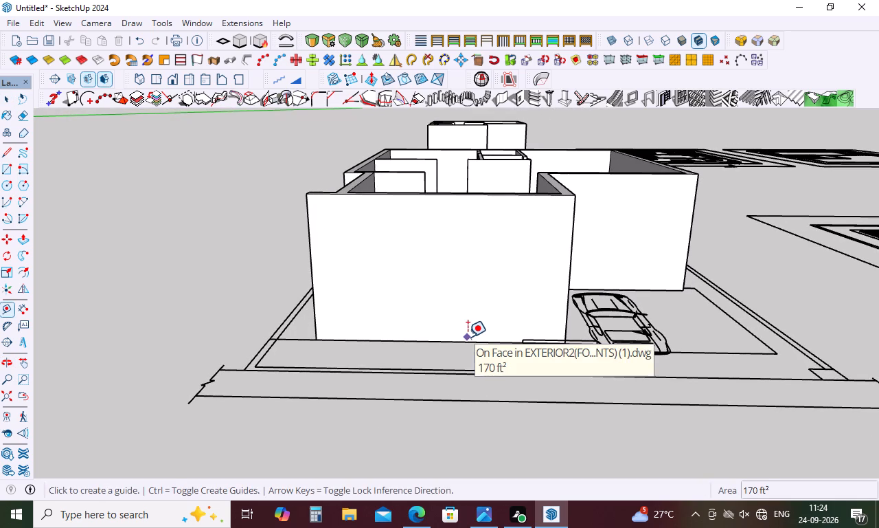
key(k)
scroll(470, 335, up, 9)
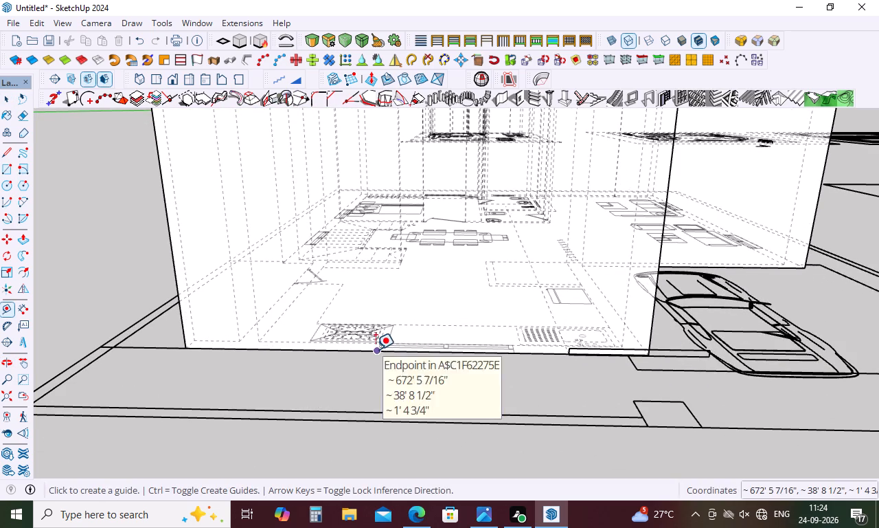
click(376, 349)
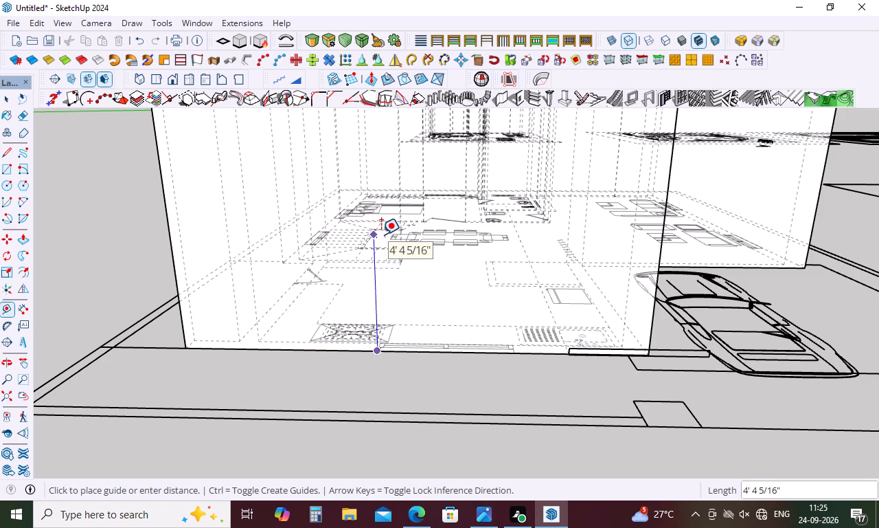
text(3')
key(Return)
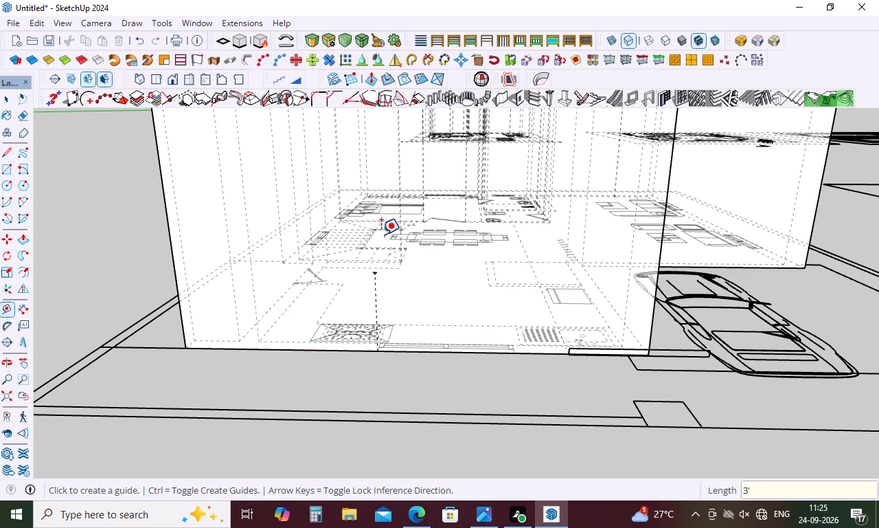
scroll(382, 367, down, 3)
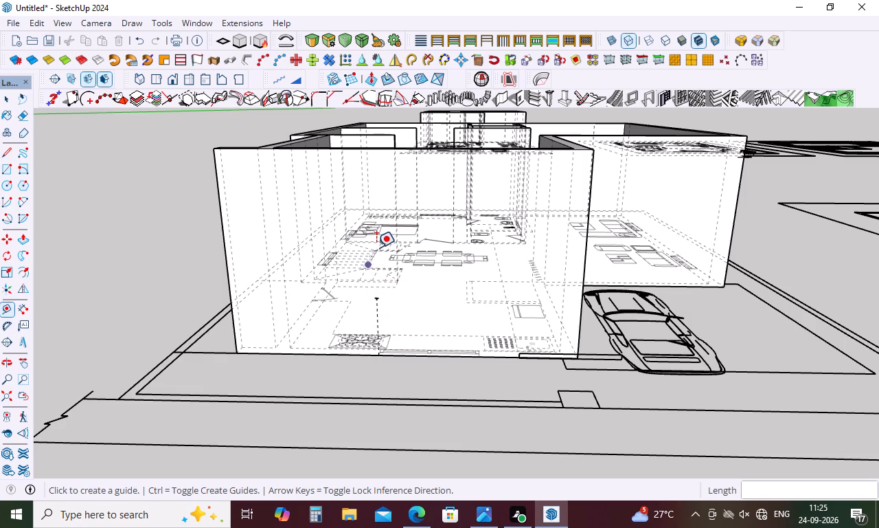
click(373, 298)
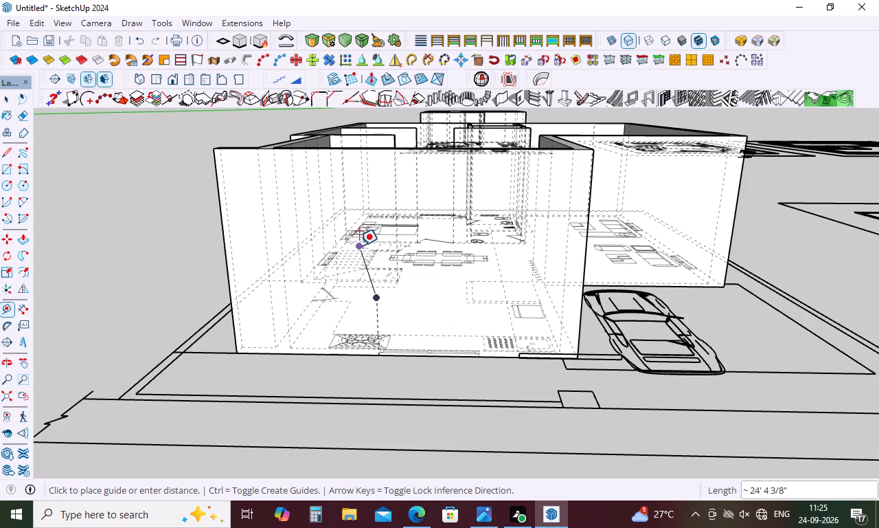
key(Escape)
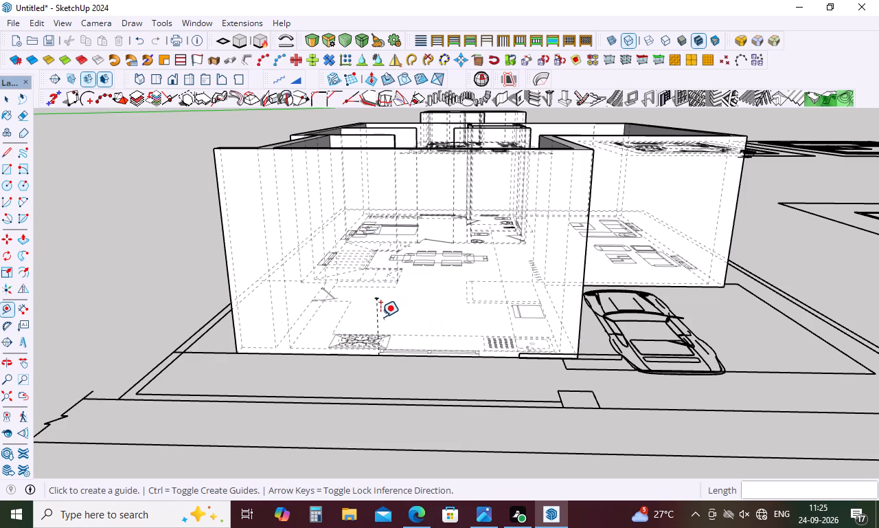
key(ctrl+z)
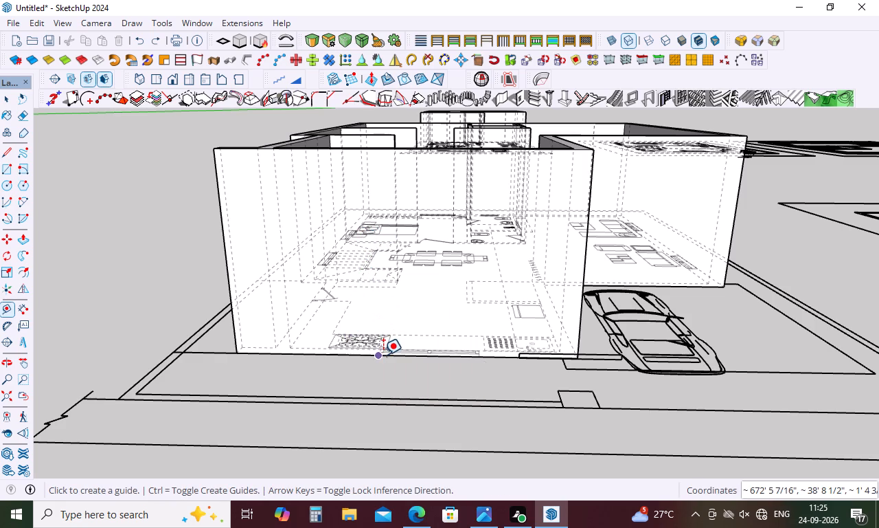
Place a 4' vertical guide on the front kitchen wall, starting from the plan window's corner at the wall base.
scroll(376, 349, up, 10)
click(378, 365)
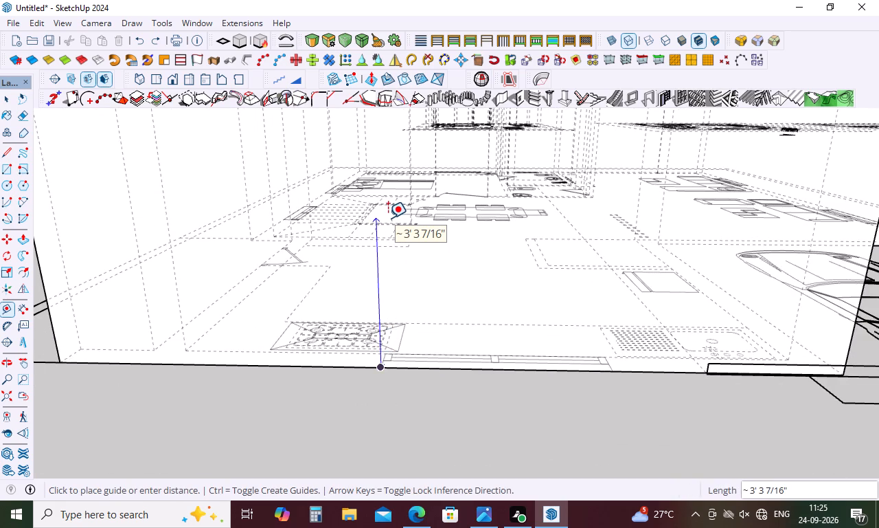
text(4')
key(Return)
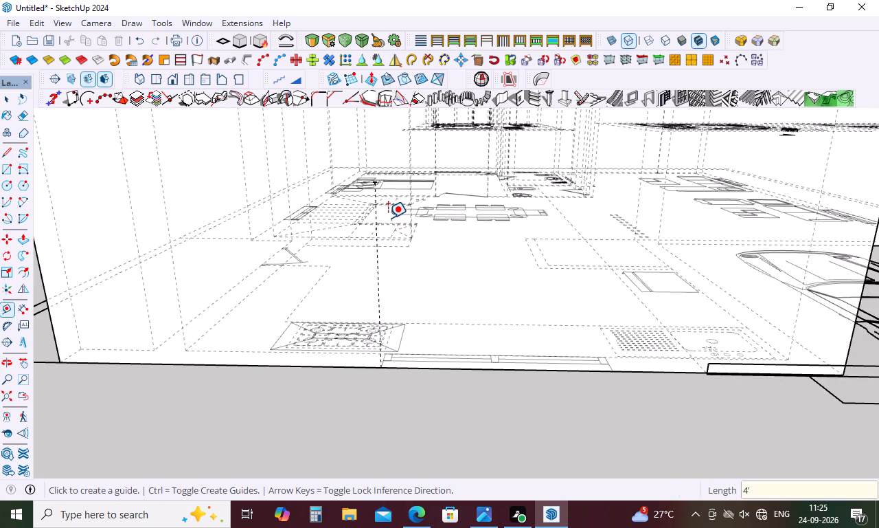
Check the front kitchen wall's height along its outer vertical corner with the Dimension tool, without keeping the dimension.
key(Escape)
scroll(378, 325, down, 9)
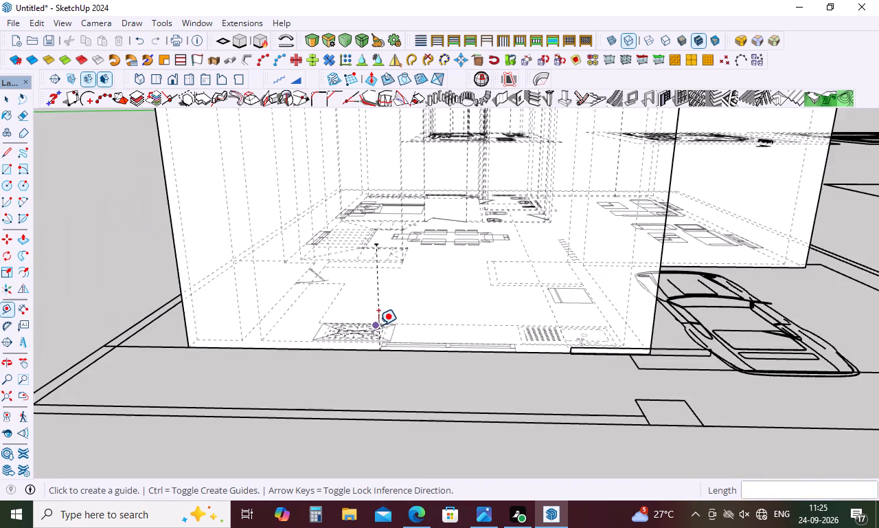
scroll(378, 325, down, 8)
key(Escape)
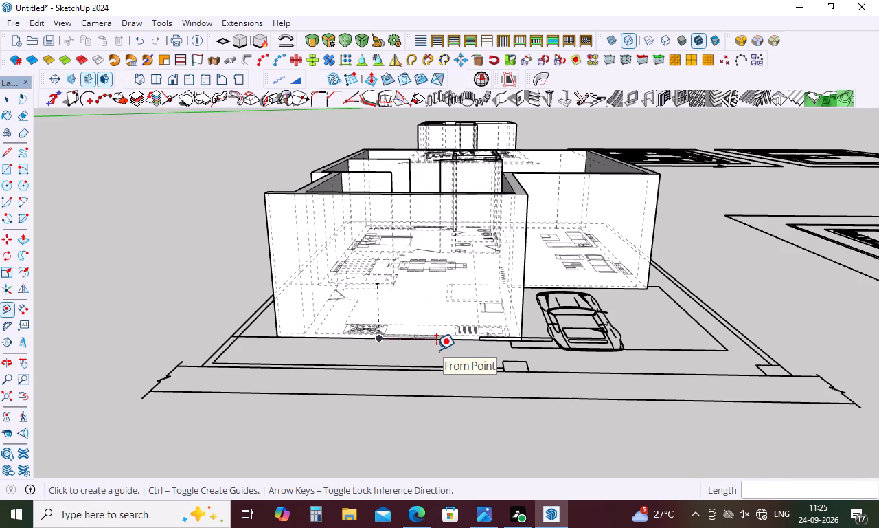
key(t)
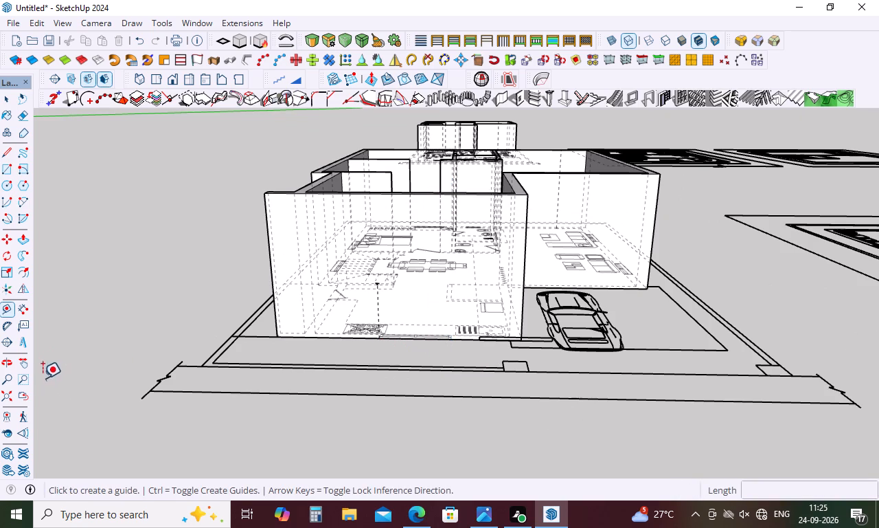
click(19, 308)
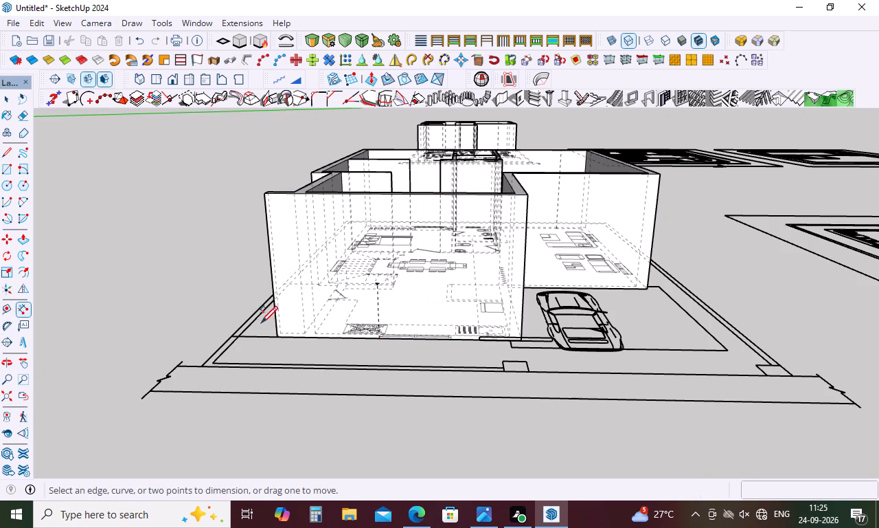
click(275, 338)
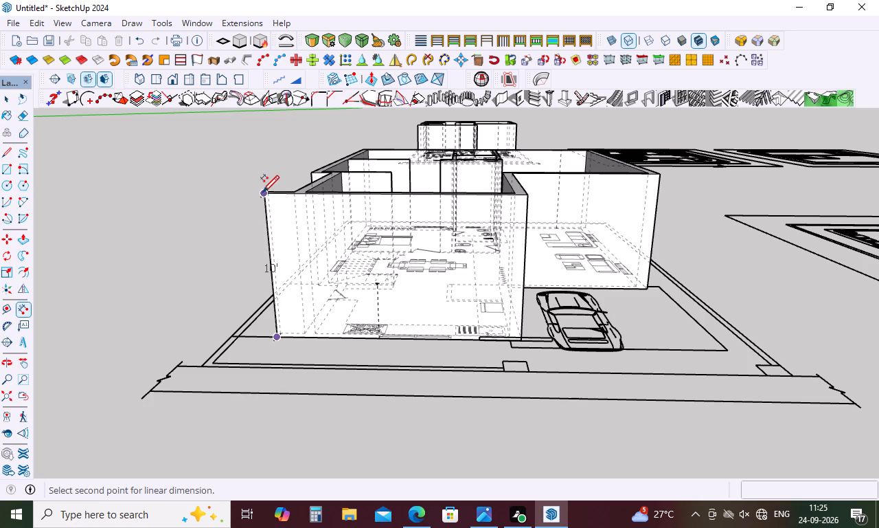
click(262, 191)
key(Escape)
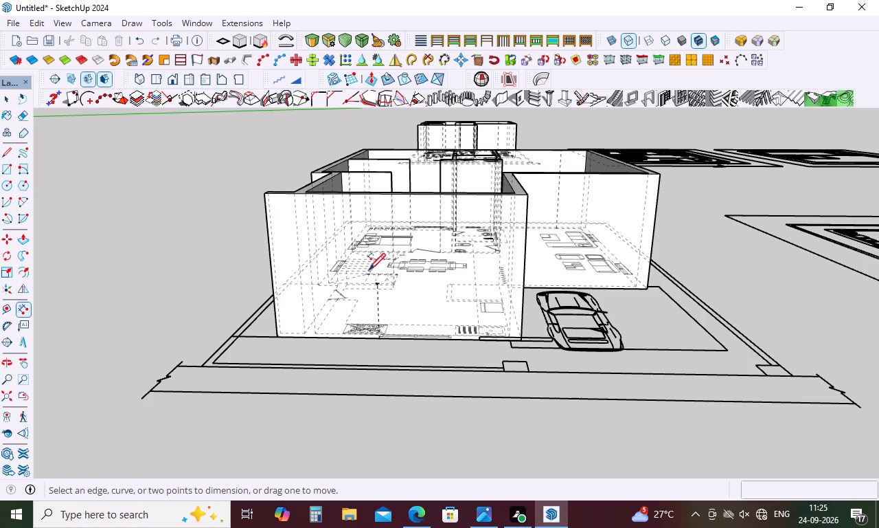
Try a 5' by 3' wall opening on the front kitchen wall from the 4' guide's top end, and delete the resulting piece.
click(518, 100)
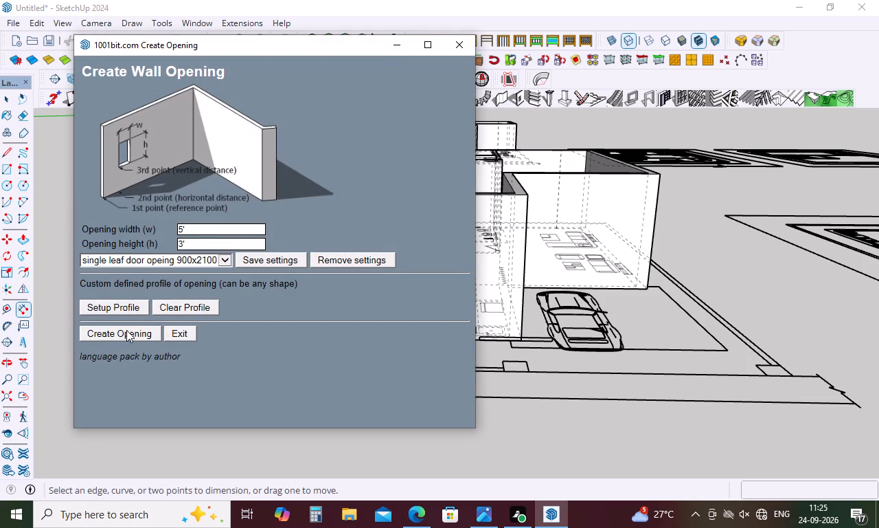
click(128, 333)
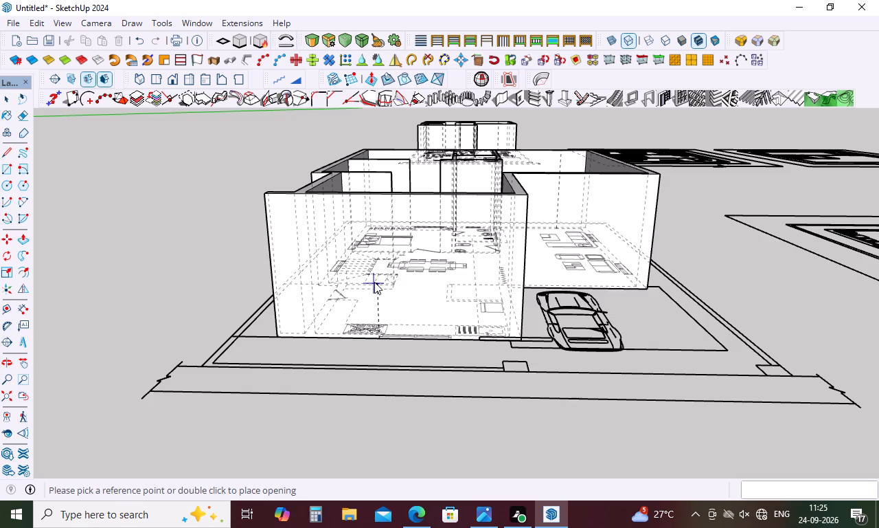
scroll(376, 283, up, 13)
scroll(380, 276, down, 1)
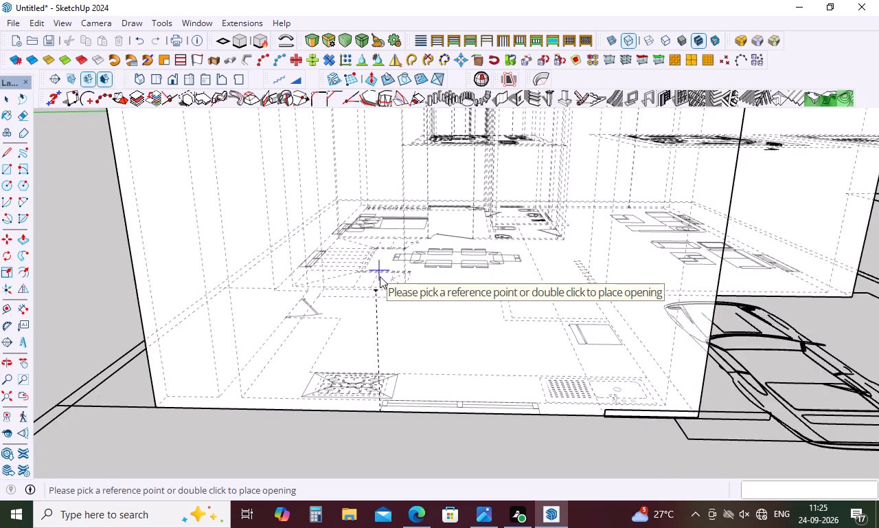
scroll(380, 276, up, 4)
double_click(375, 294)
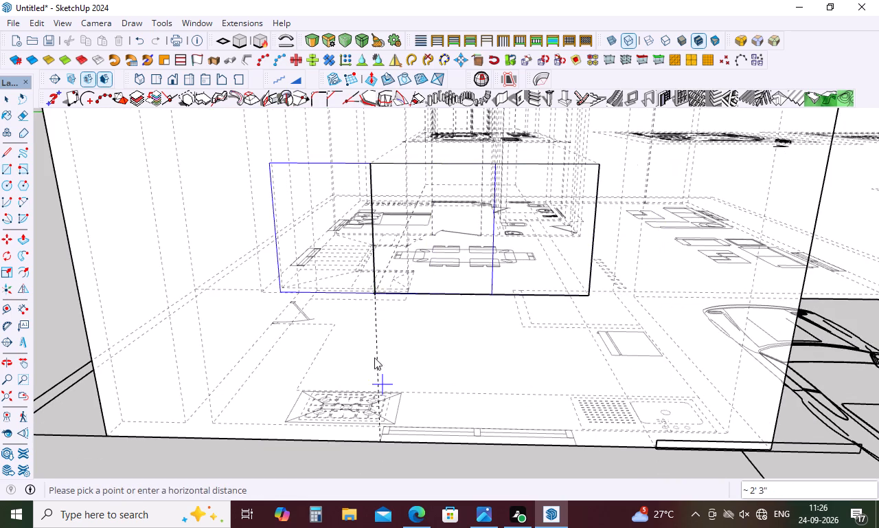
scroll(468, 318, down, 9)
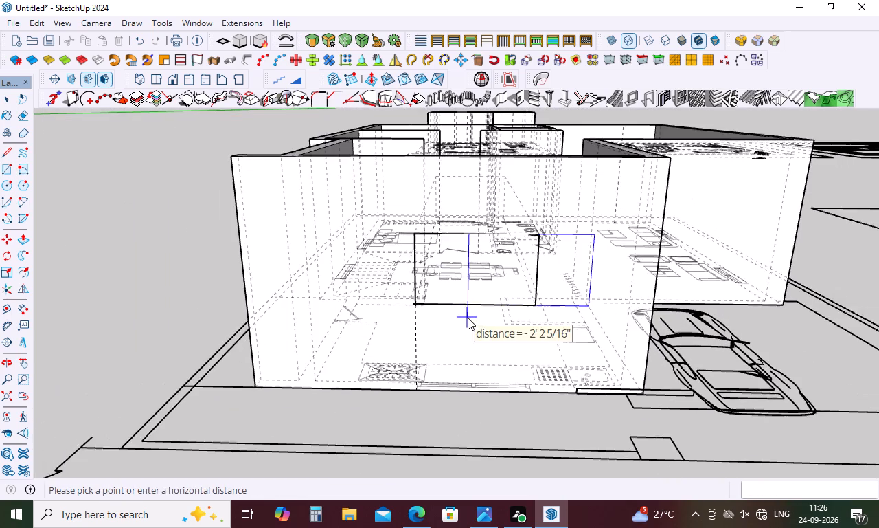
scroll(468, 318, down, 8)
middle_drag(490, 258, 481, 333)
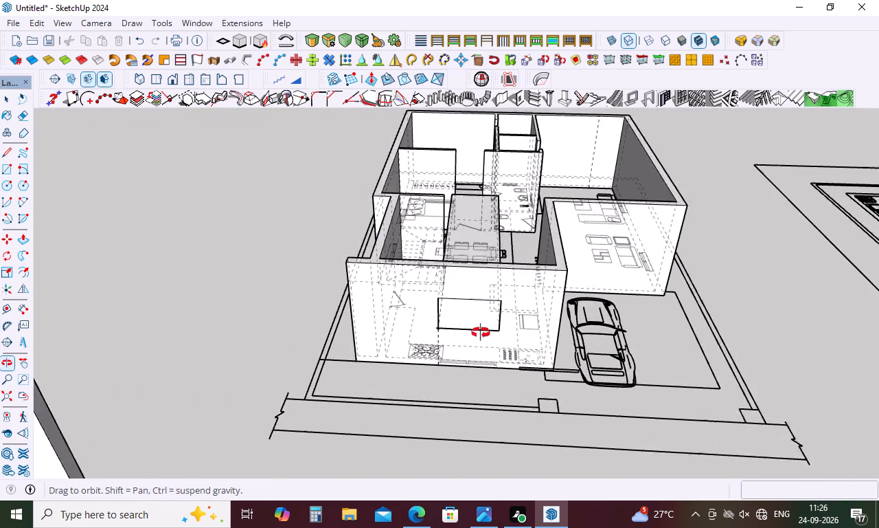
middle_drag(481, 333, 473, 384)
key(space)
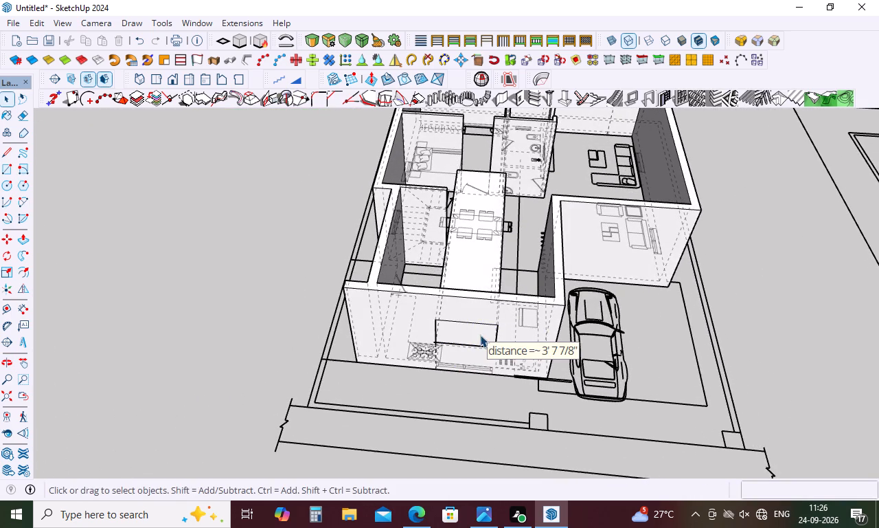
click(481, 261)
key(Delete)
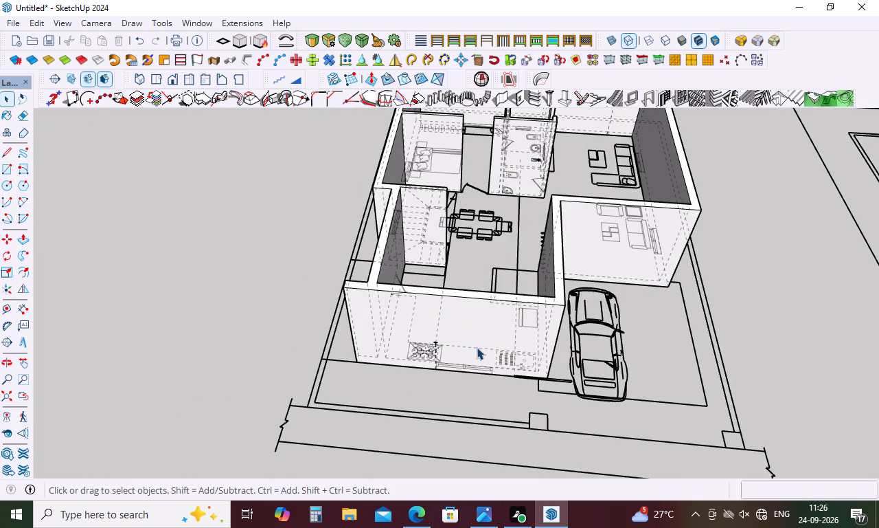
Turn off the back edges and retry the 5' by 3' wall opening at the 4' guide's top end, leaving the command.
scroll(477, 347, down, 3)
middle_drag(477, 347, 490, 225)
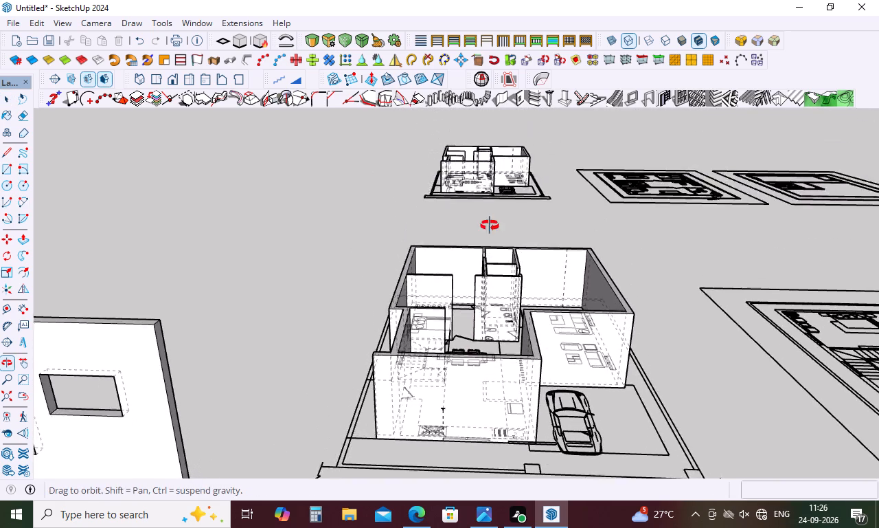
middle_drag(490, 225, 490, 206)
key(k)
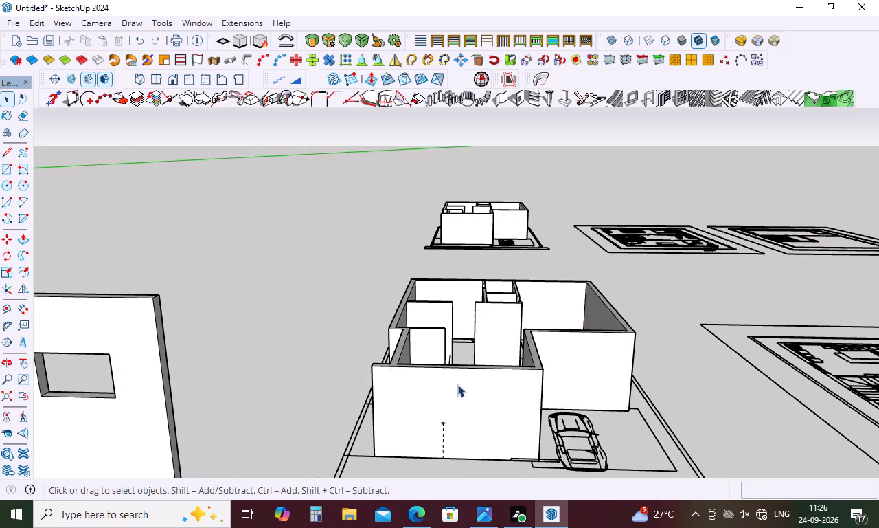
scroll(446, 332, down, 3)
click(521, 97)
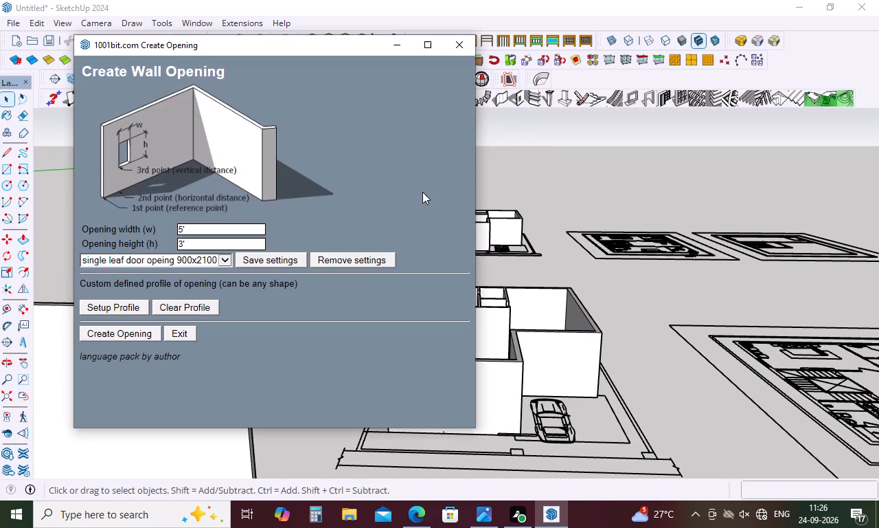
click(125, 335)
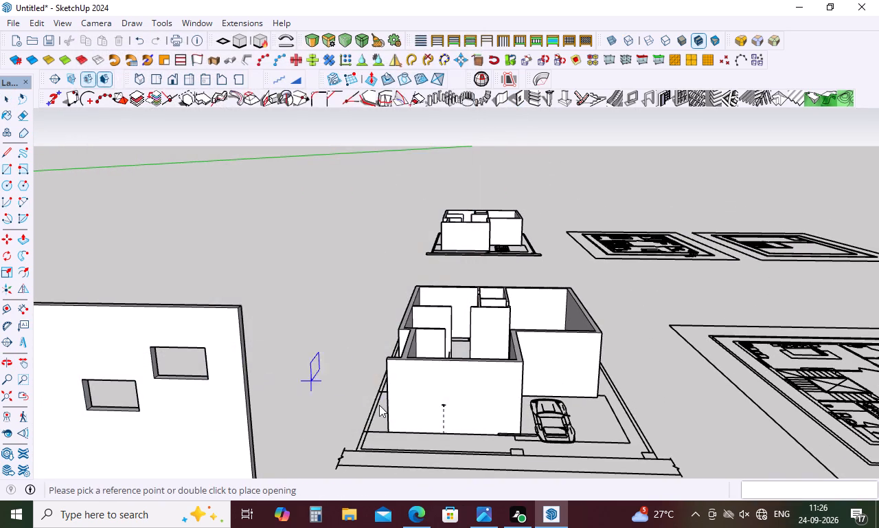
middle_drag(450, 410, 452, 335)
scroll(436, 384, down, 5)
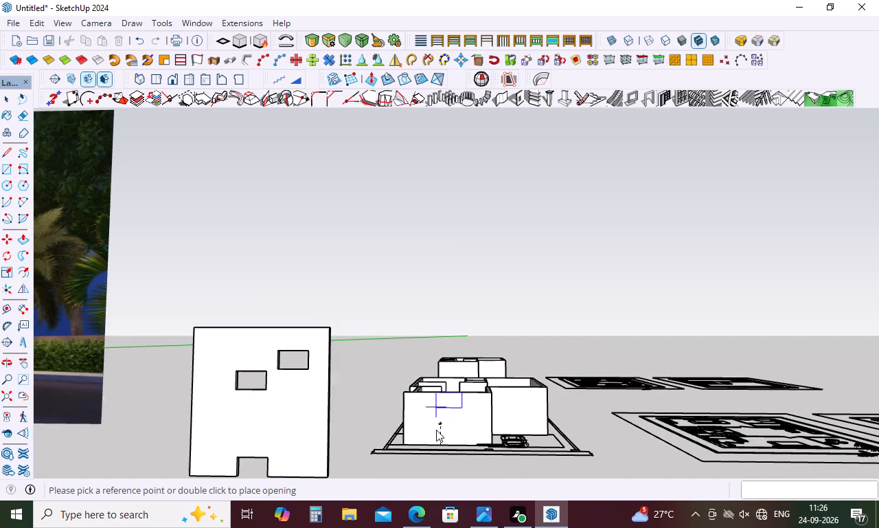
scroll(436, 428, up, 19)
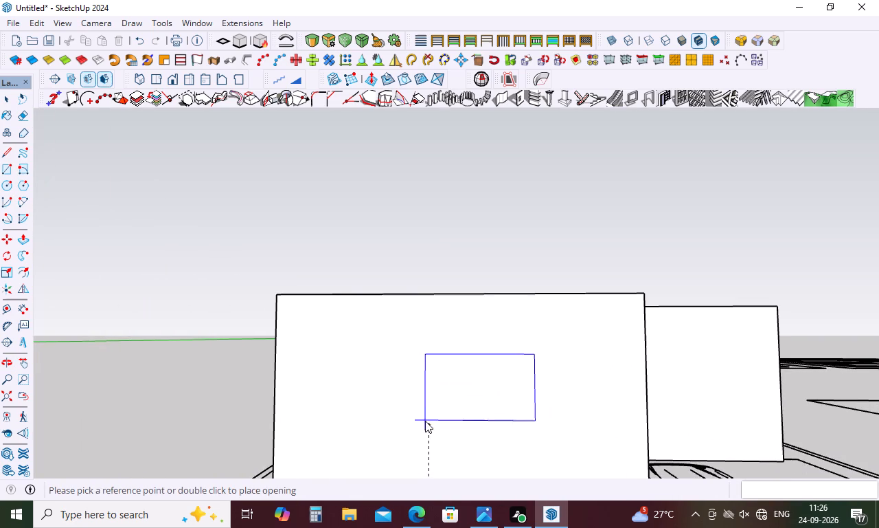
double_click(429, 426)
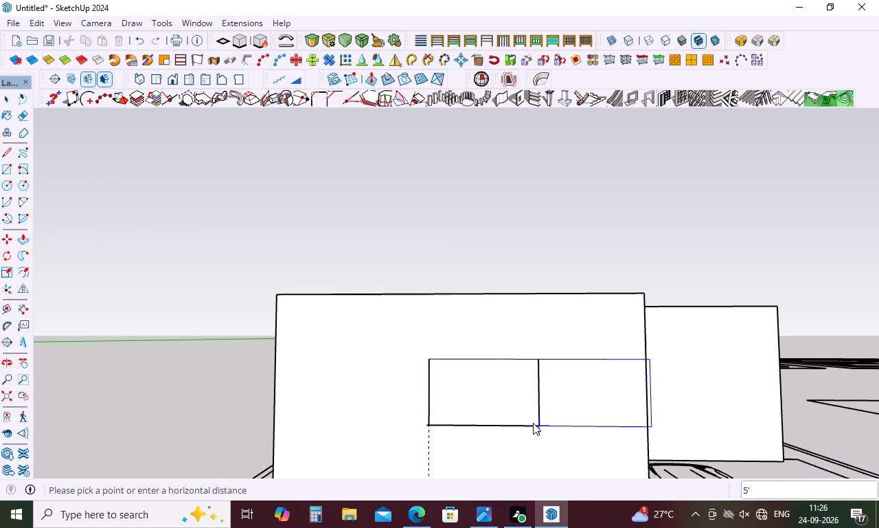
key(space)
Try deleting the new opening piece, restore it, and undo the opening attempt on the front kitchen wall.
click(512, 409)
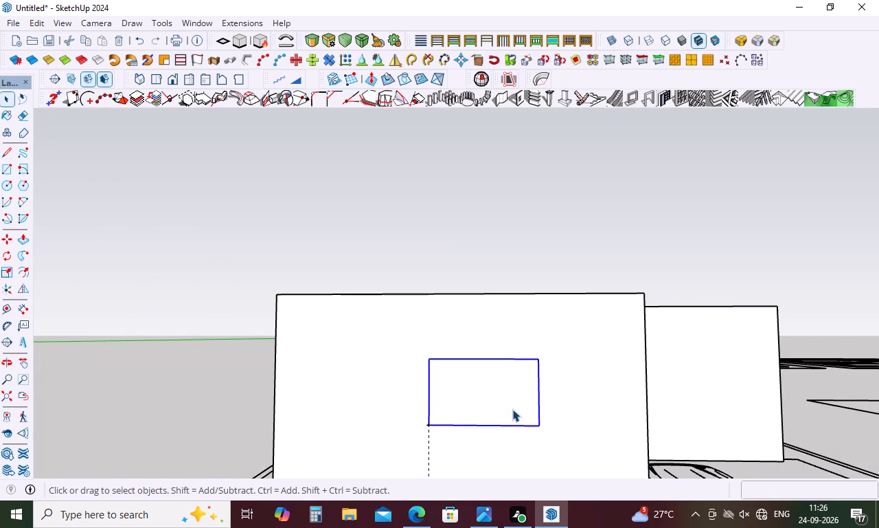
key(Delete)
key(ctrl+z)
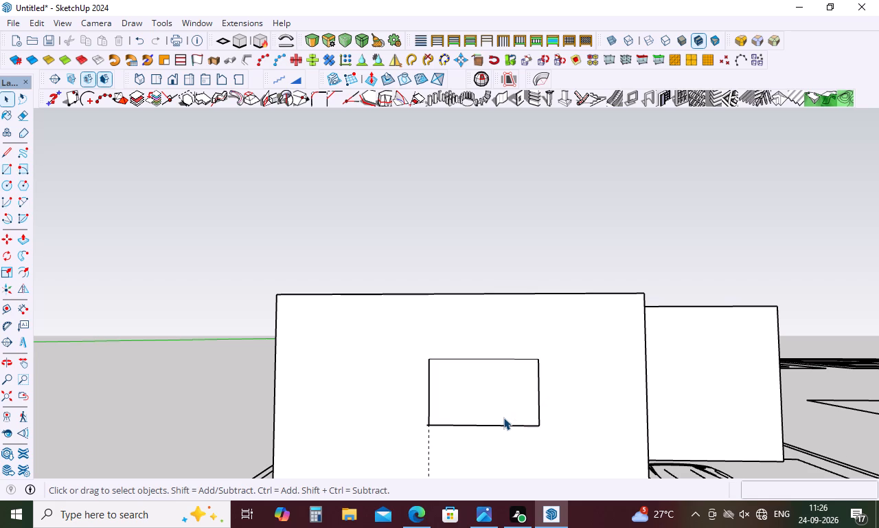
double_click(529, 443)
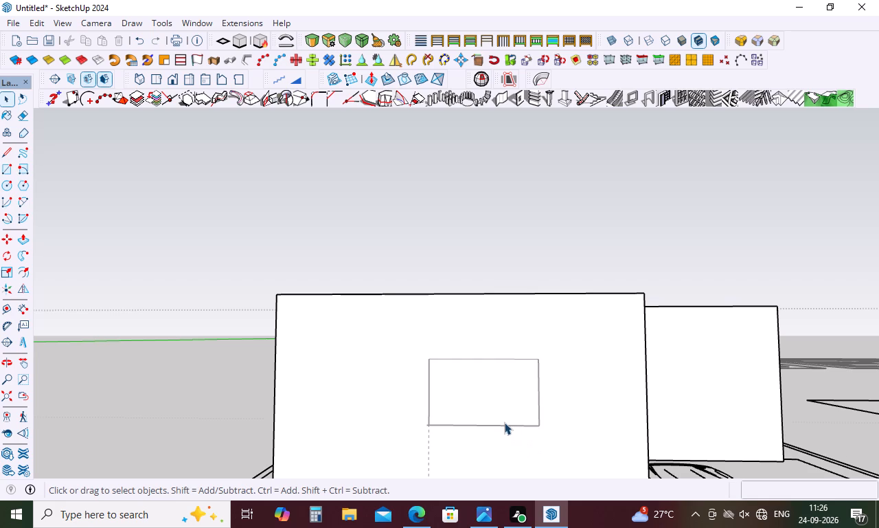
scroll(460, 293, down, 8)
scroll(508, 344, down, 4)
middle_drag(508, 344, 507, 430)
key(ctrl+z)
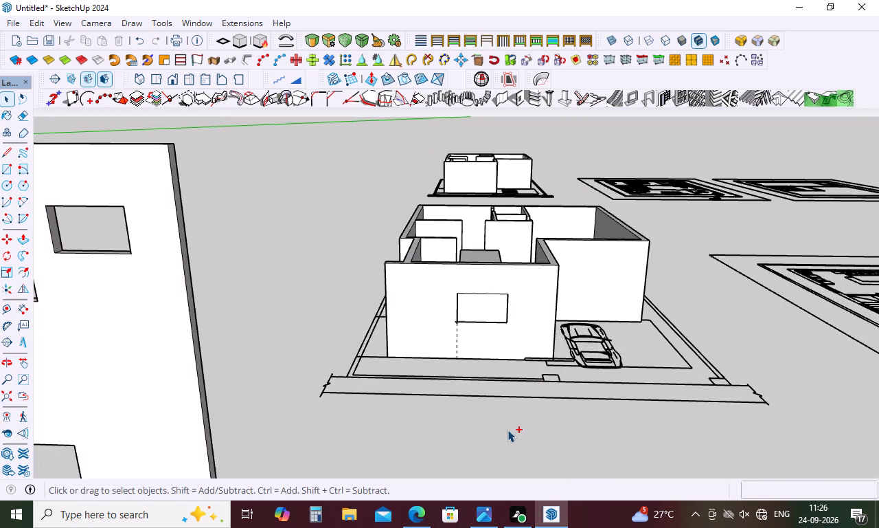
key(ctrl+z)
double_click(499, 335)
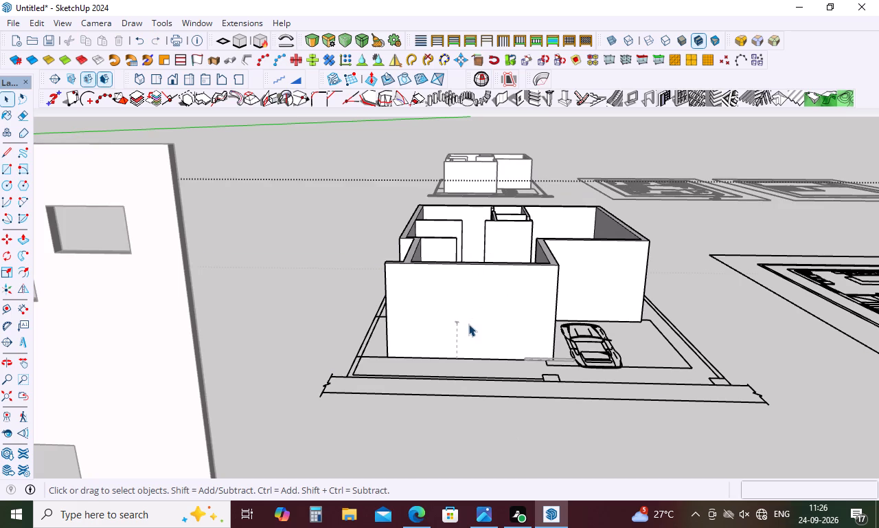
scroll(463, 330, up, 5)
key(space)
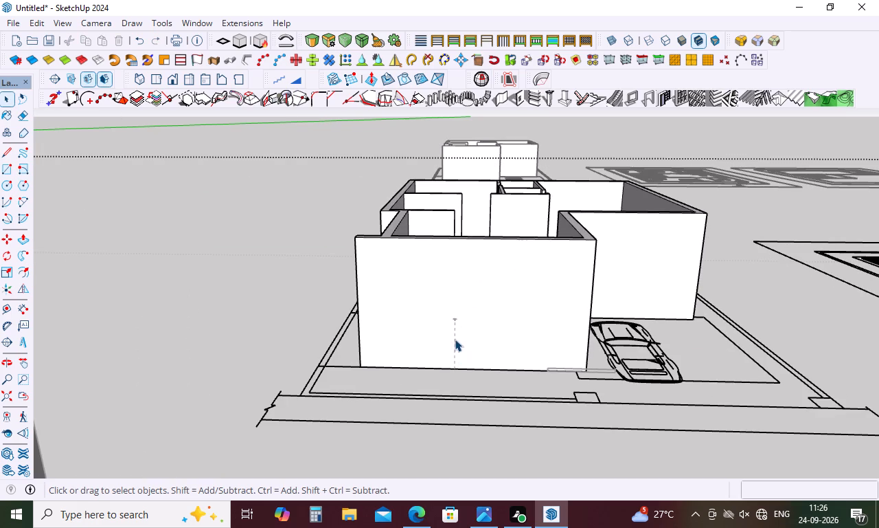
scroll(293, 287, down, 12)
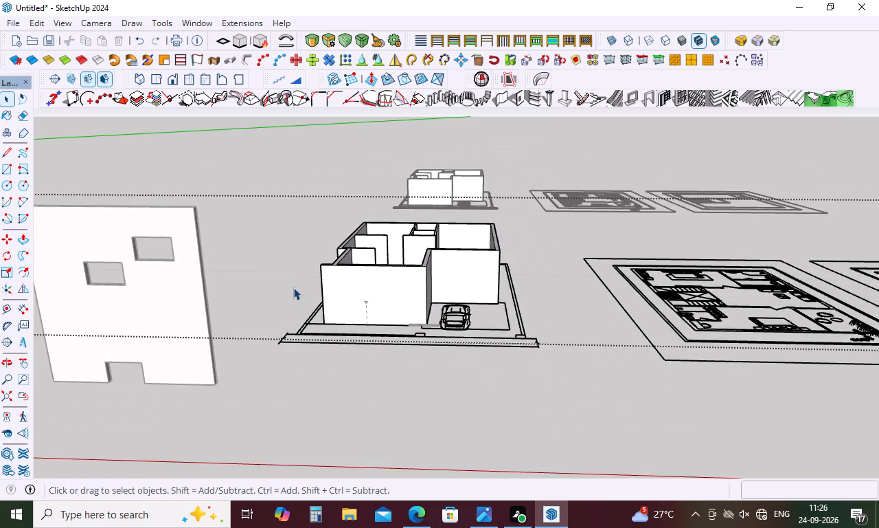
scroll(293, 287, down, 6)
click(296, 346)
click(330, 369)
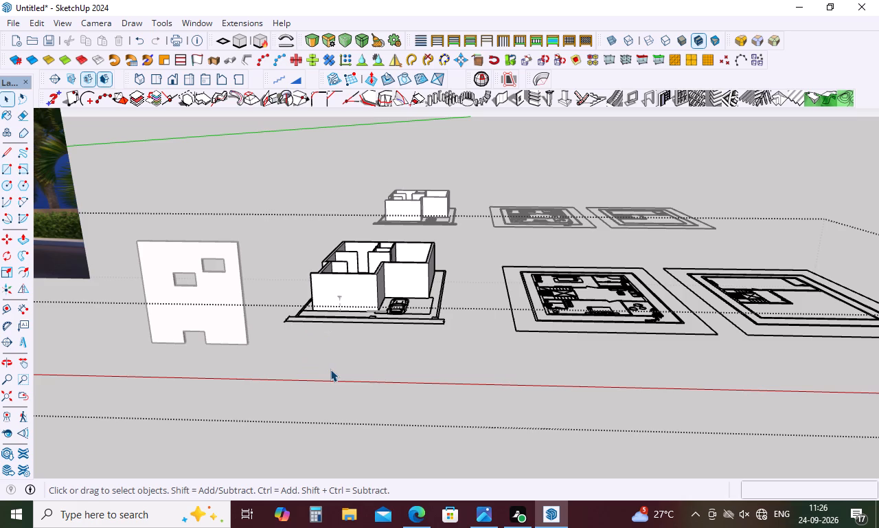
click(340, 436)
Delete the 4' vertical guide from the front kitchen wall.
scroll(338, 291, up, 12)
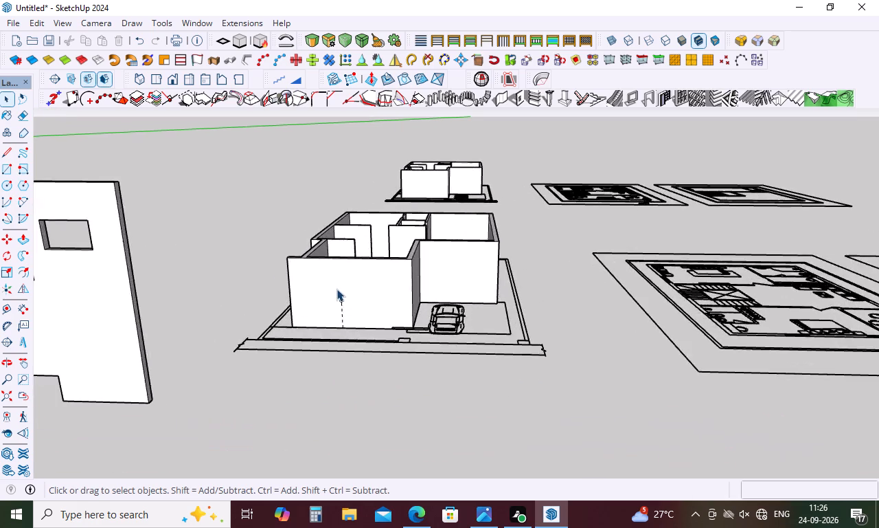
scroll(336, 289, up, 8)
click(346, 322)
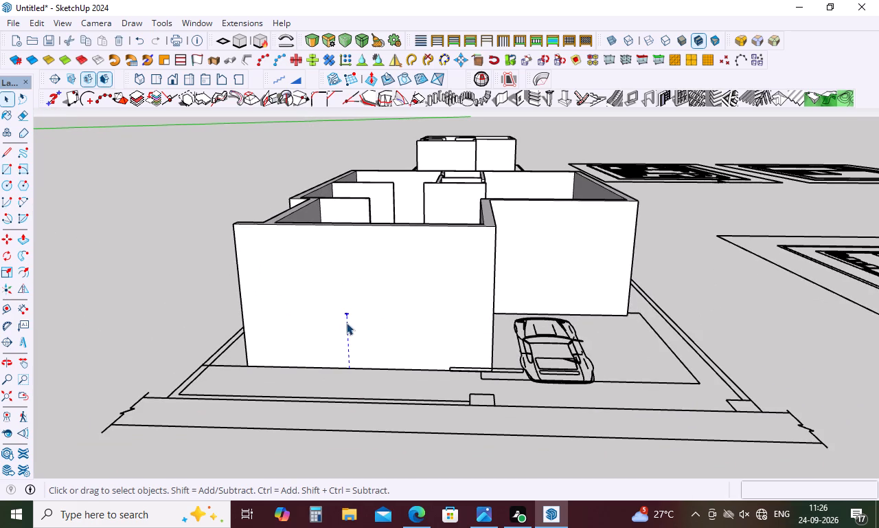
key(Delete)
Open the ground-floor wall group, turn on back edges, and try a 4' guide from the front kitchen wall's base at the window corner.
middle_drag(380, 353, 409, 359)
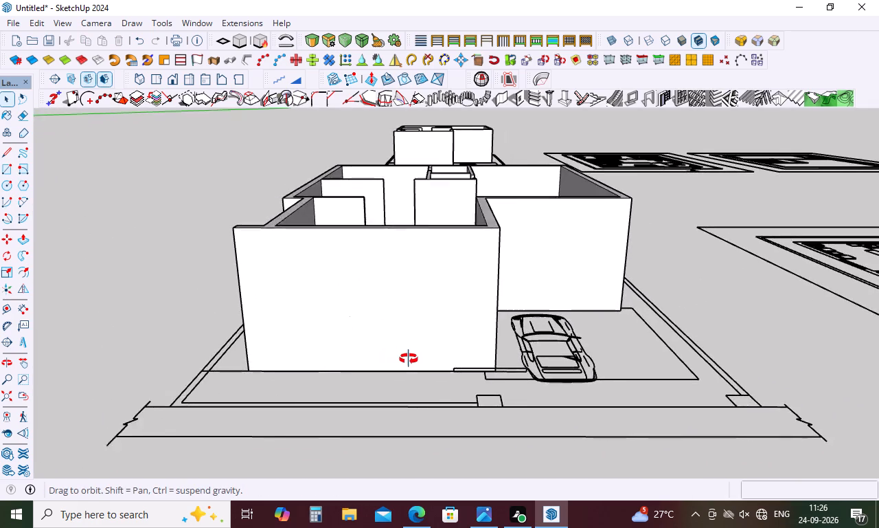
middle_drag(409, 359, 426, 328)
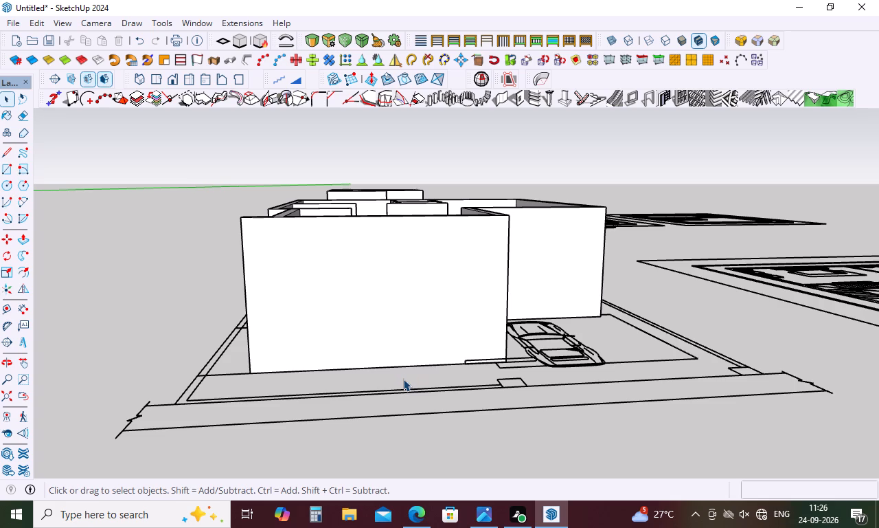
double_click(409, 342)
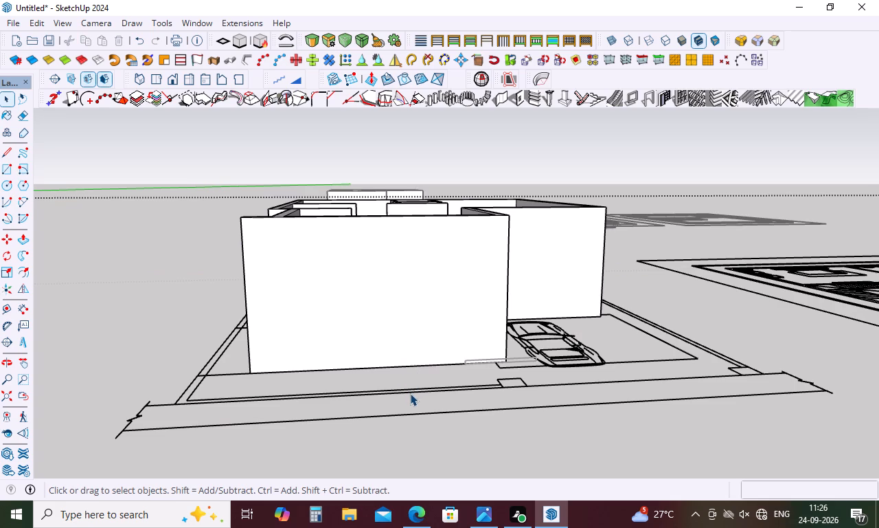
key(k)
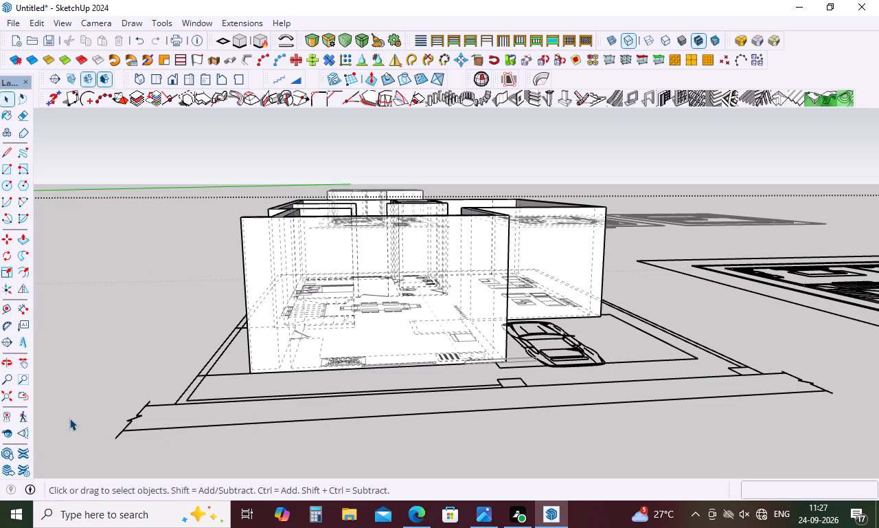
key(t)
scroll(379, 351, up, 19)
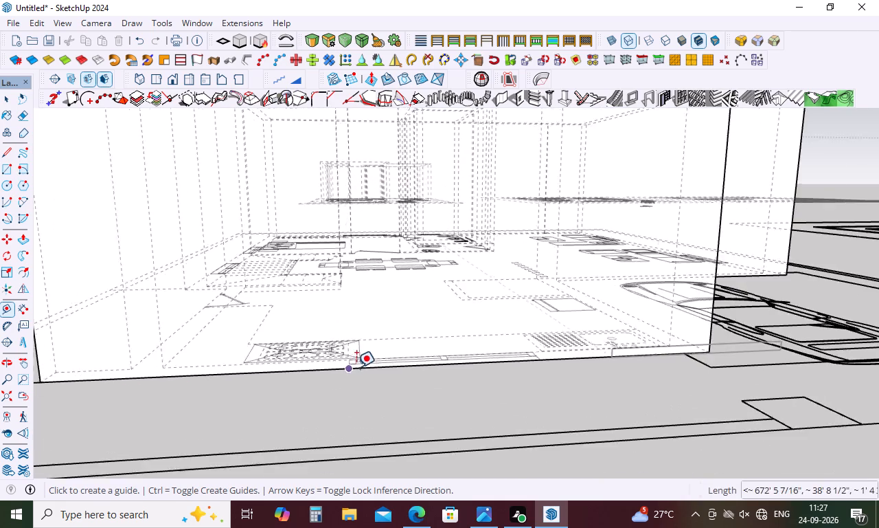
scroll(356, 367, up, 6)
click(343, 367)
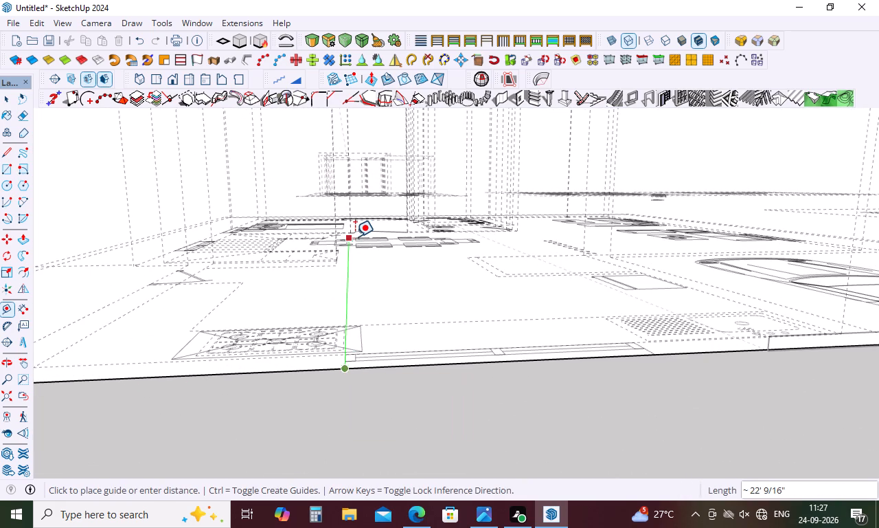
scroll(347, 226, down, 12)
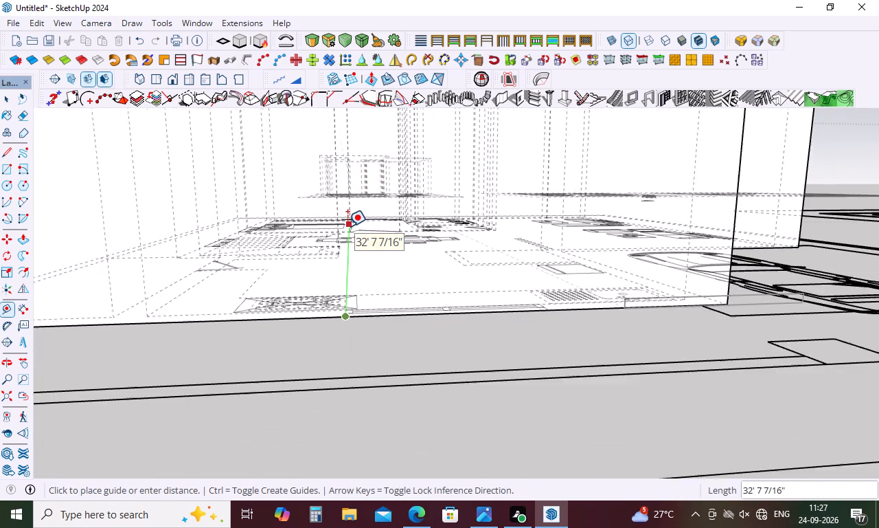
scroll(347, 226, down, 18)
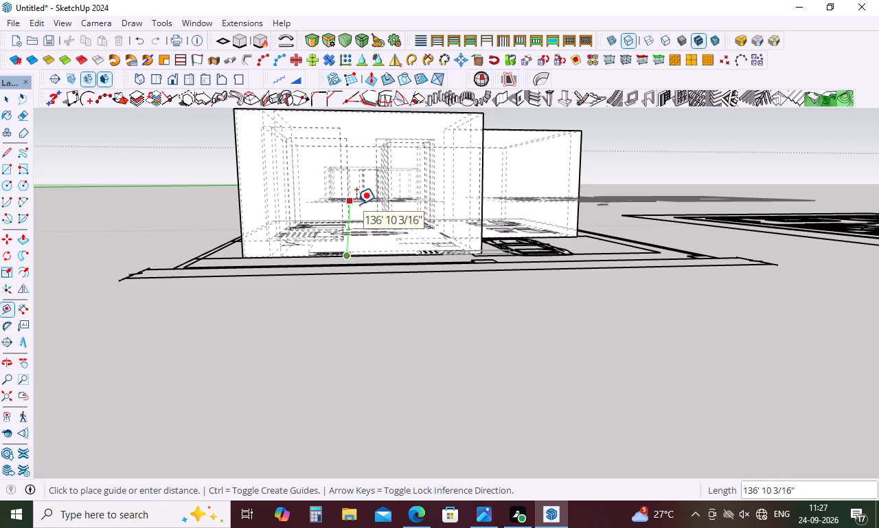
text(4')
key(Return)
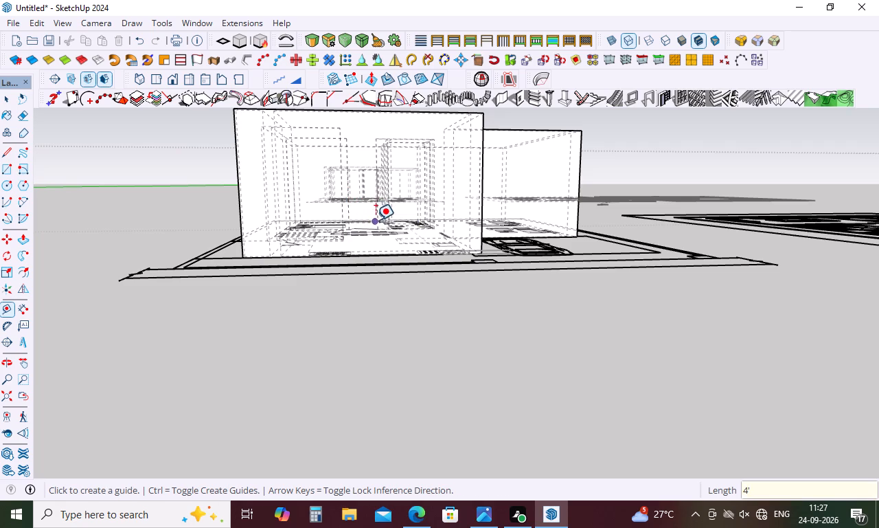
Place a 4' vertical guide up the front kitchen wall from its bottom edge at the window's end in the plan.
scroll(348, 197, up, 13)
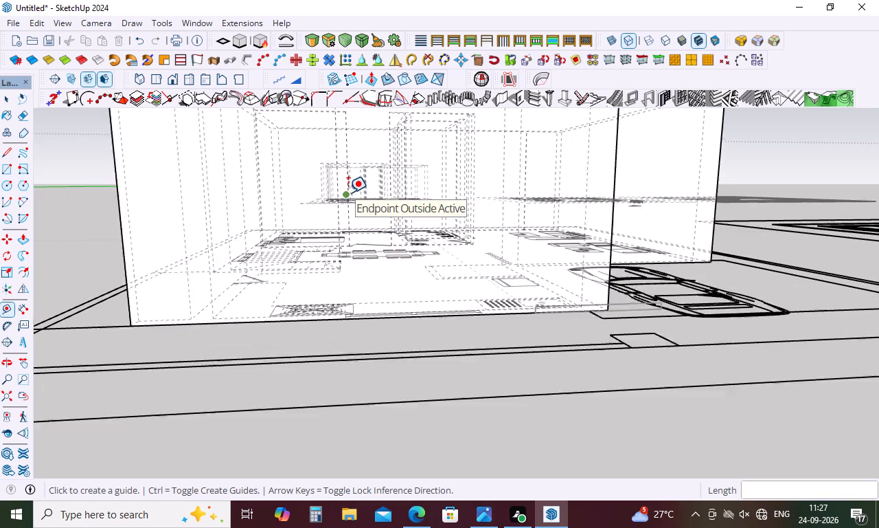
scroll(365, 233, up, 9)
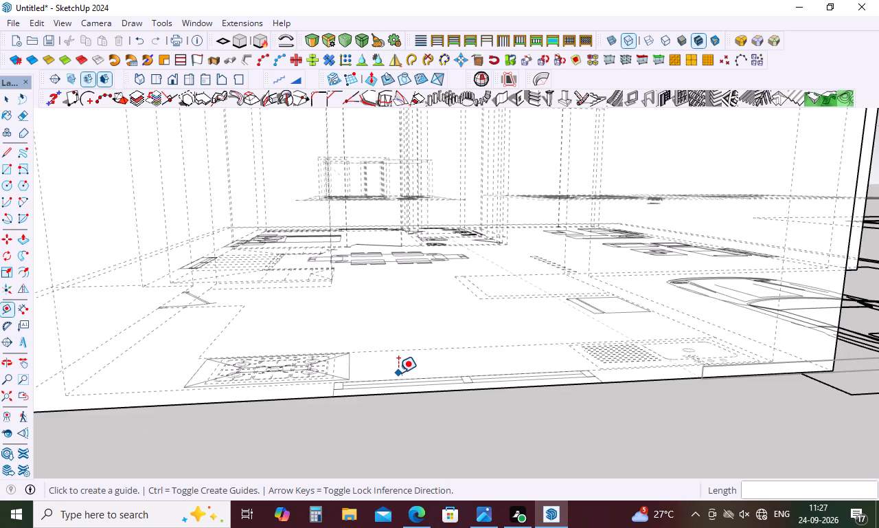
click(330, 395)
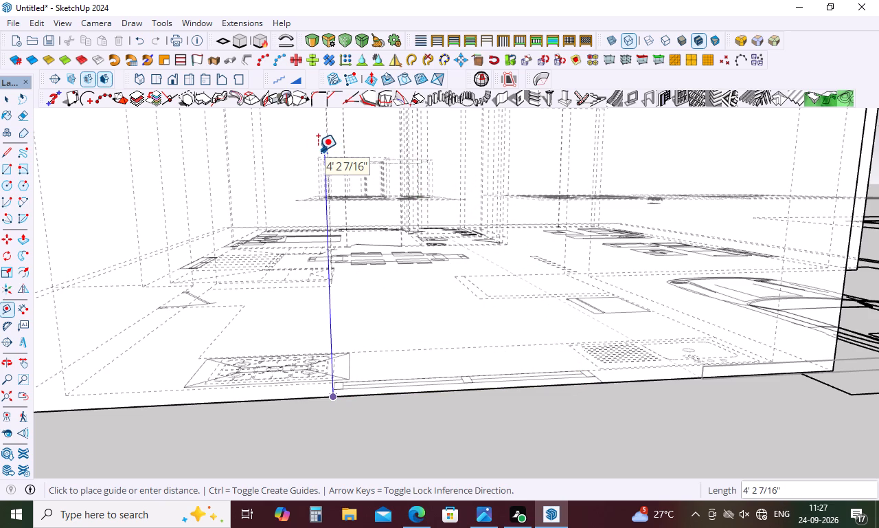
text(4')
key(Return)
key(Escape)
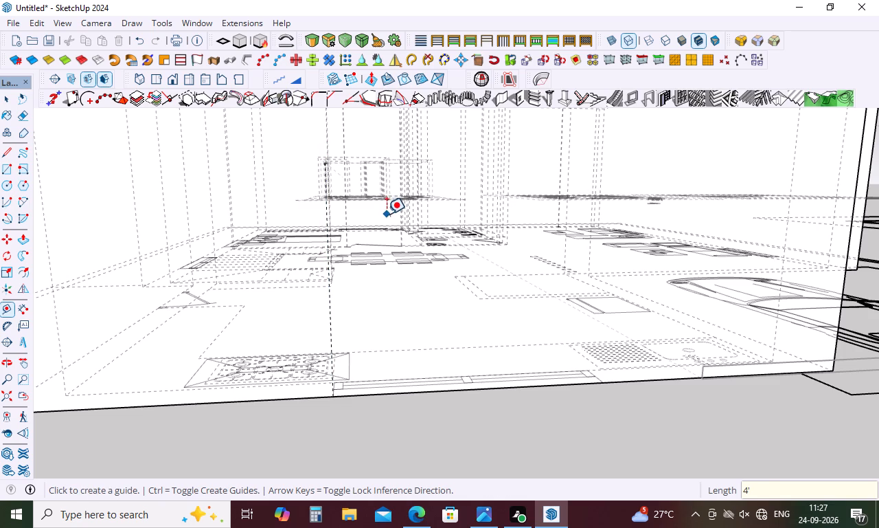
Turn off the back edges and cut a 5' by 3' wall opening in the front kitchen wall from the 4' guide's top end.
scroll(386, 260, down, 13)
middle_drag(386, 270, 388, 182)
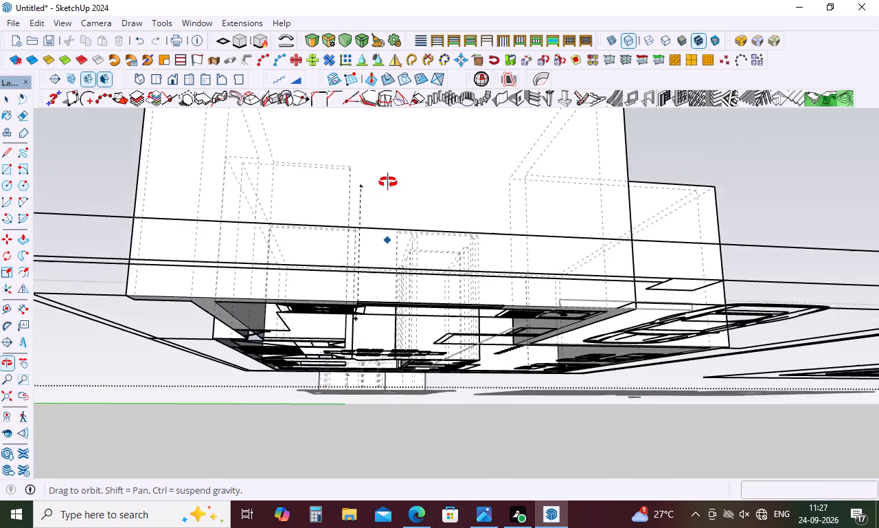
middle_drag(388, 182, 380, 224)
key(k)
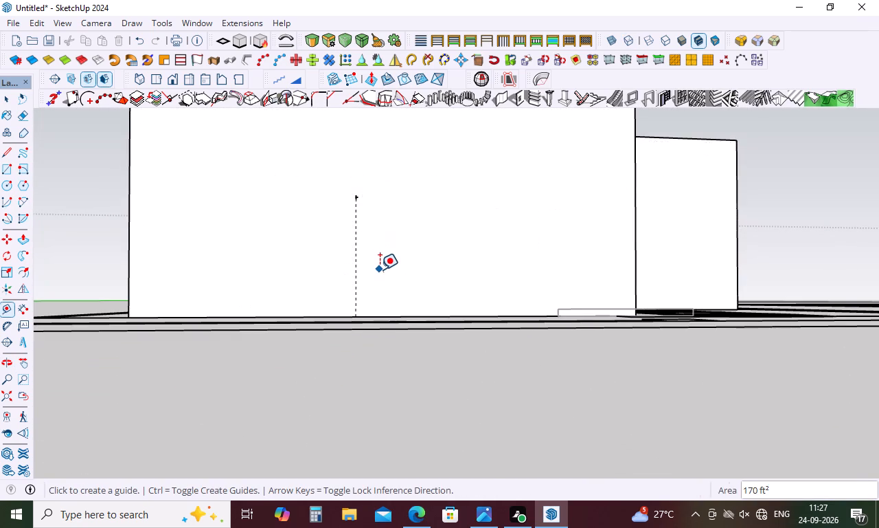
scroll(380, 269, down, 13)
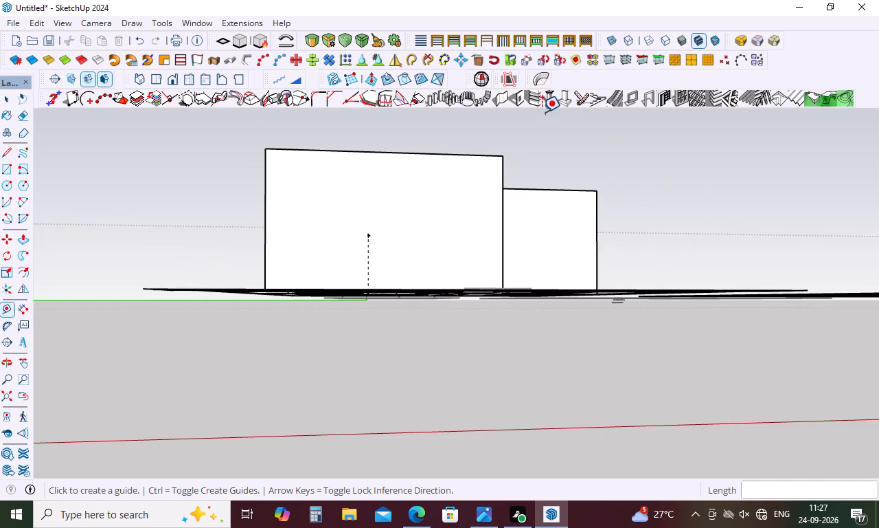
click(518, 100)
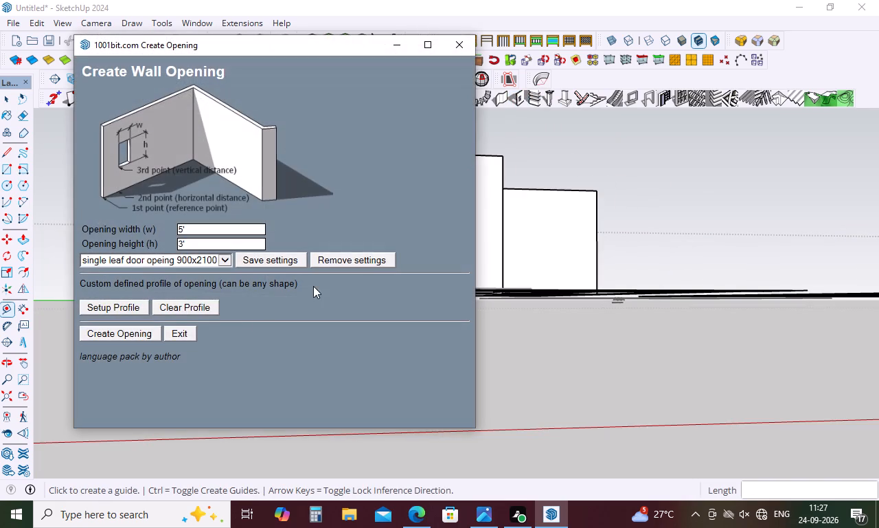
click(140, 335)
scroll(373, 212, up, 4)
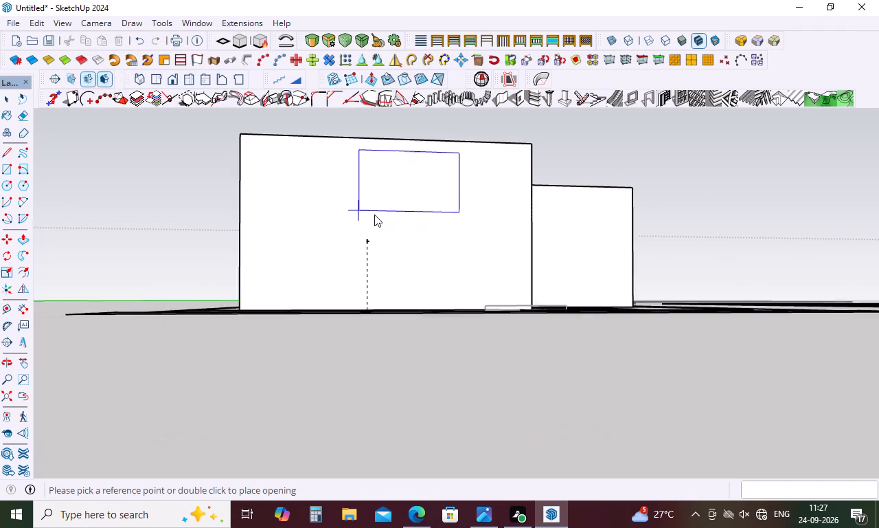
scroll(376, 219, up, 10)
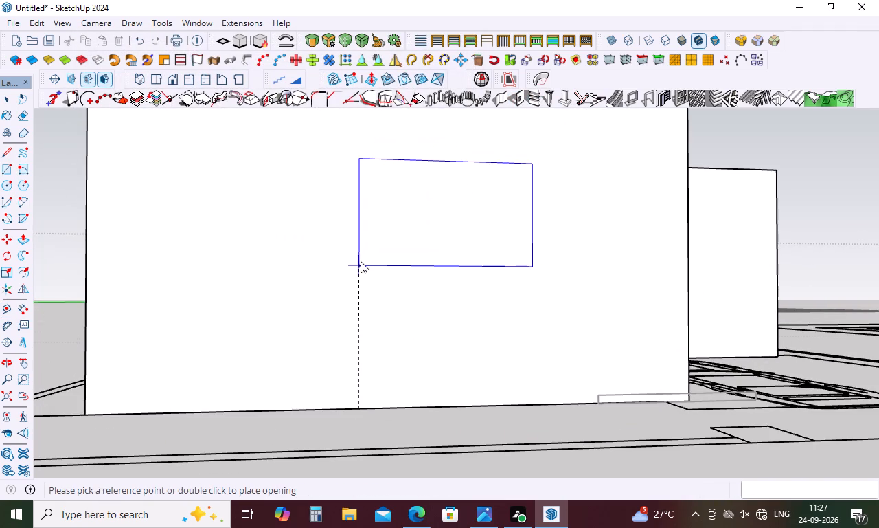
double_click(358, 264)
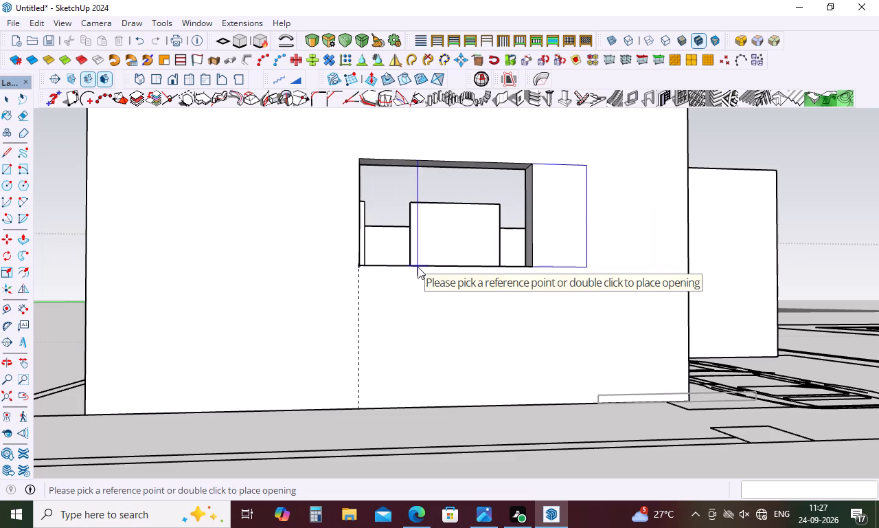
key(Escape)
Examine the new kitchen window opening from above, inside and in front of the house.
scroll(360, 274, down, 15)
middle_drag(461, 262, 443, 340)
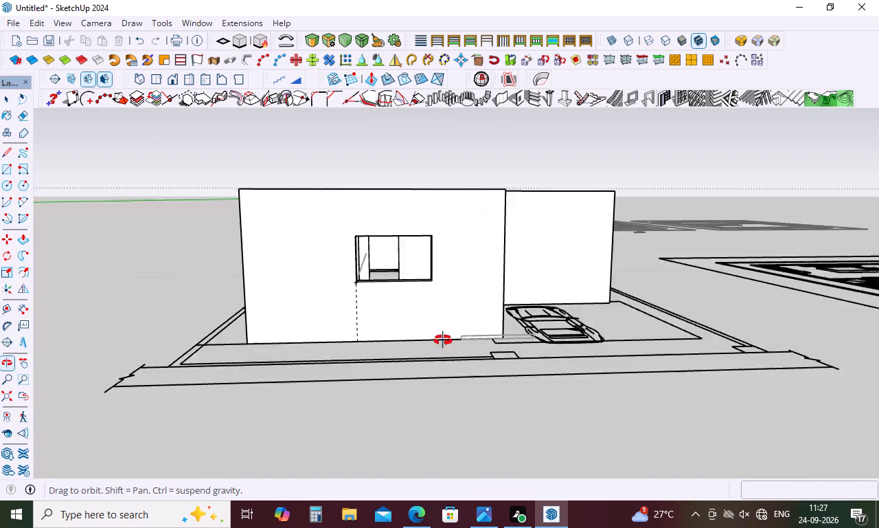
middle_drag(443, 340, 187, 417)
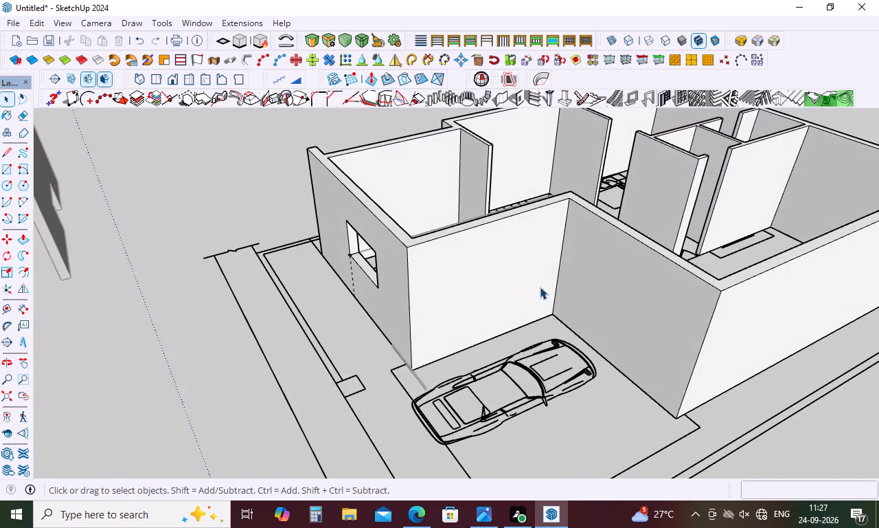
middle_drag(540, 287, 501, 423)
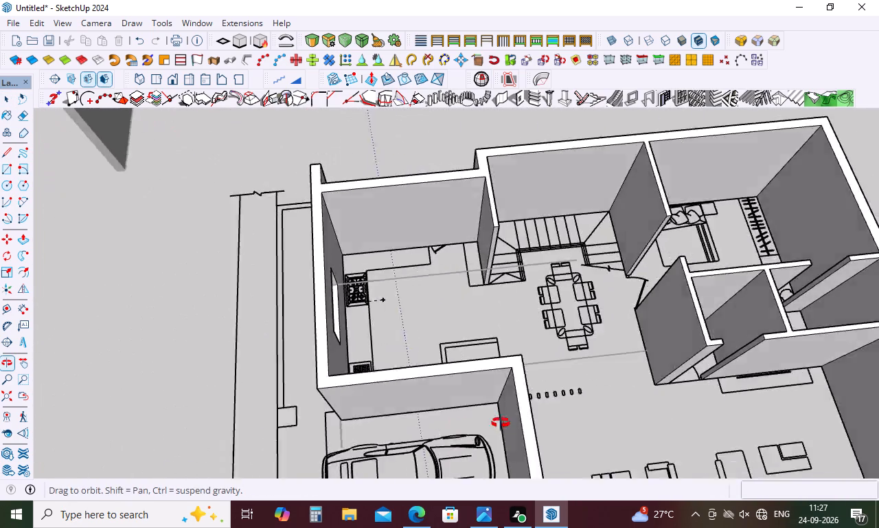
middle_drag(501, 423, 751, 328)
scroll(466, 341, down, 5)
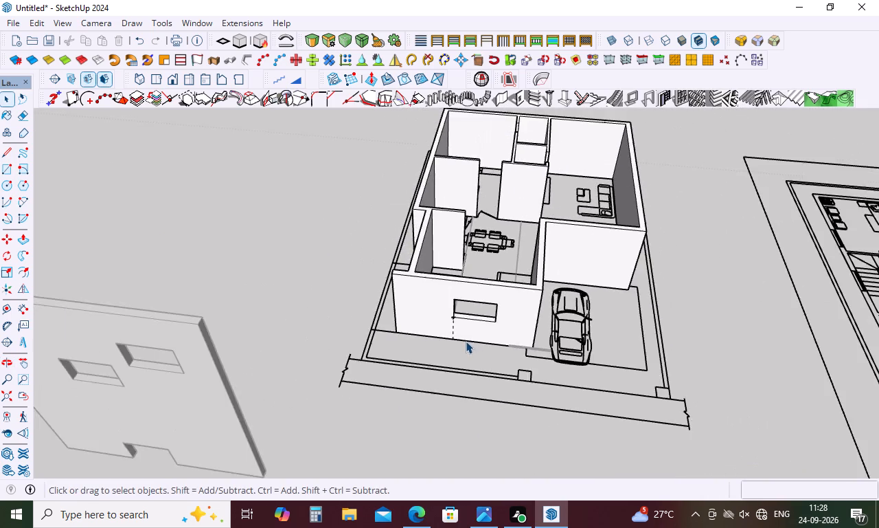
scroll(466, 341, down, 4)
middle_drag(488, 346, 470, 247)
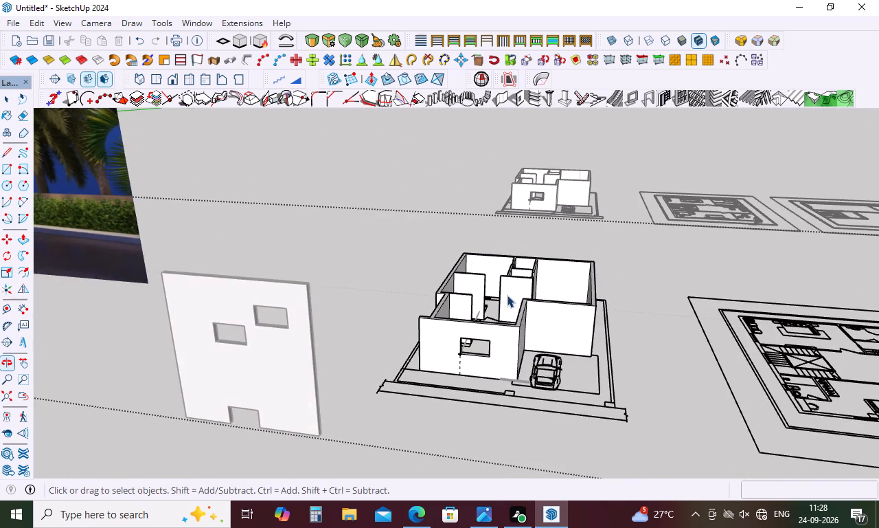
scroll(580, 333, up, 8)
middle_drag(580, 333, 651, 285)
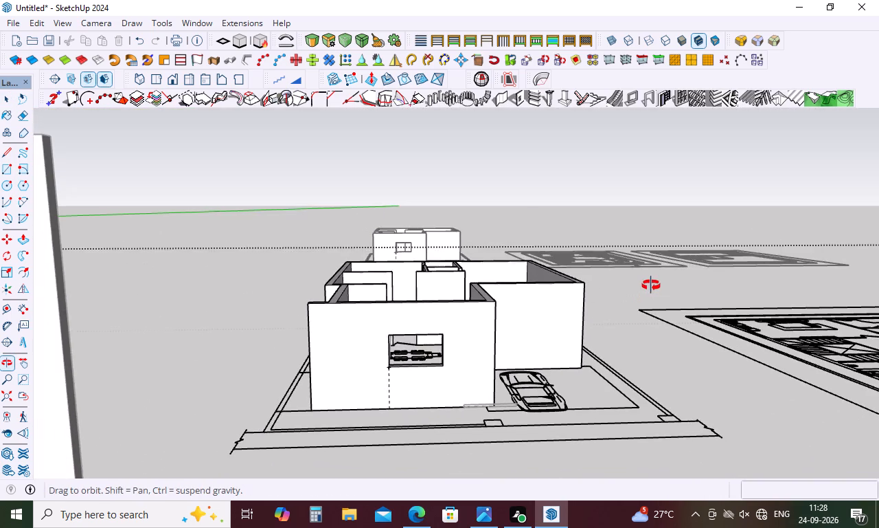
middle_drag(651, 285, 650, 349)
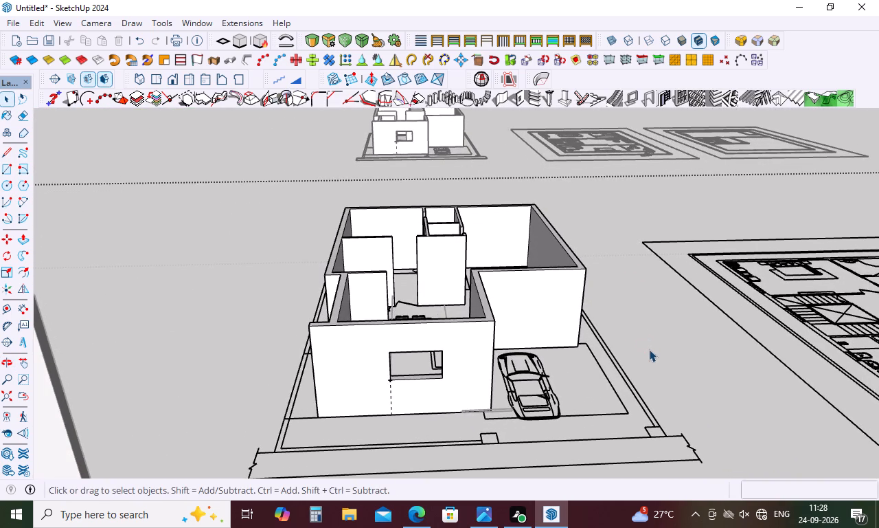
Close the ground-floor wall group.
key(space)
drag(597, 195, 658, 436)
drag(725, 465, 396, 231)
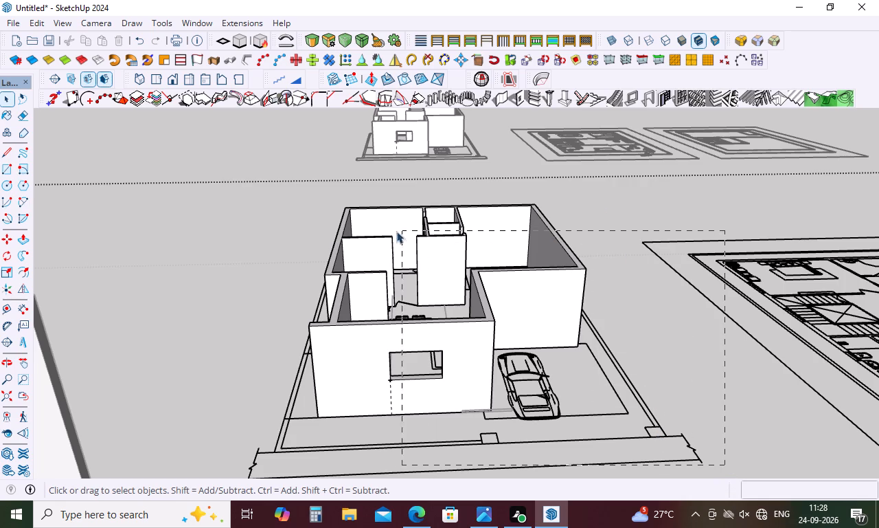
drag(396, 231, 236, 177)
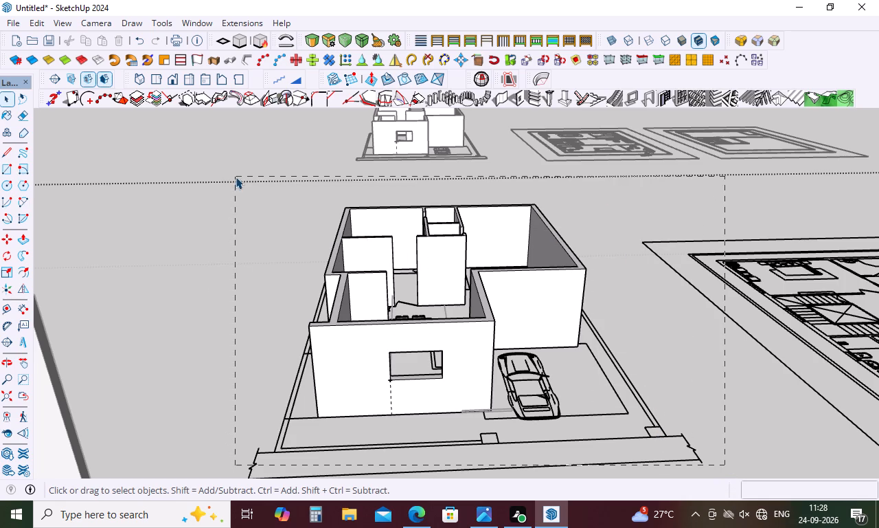
drag(236, 177, 236, 181)
key(Escape)
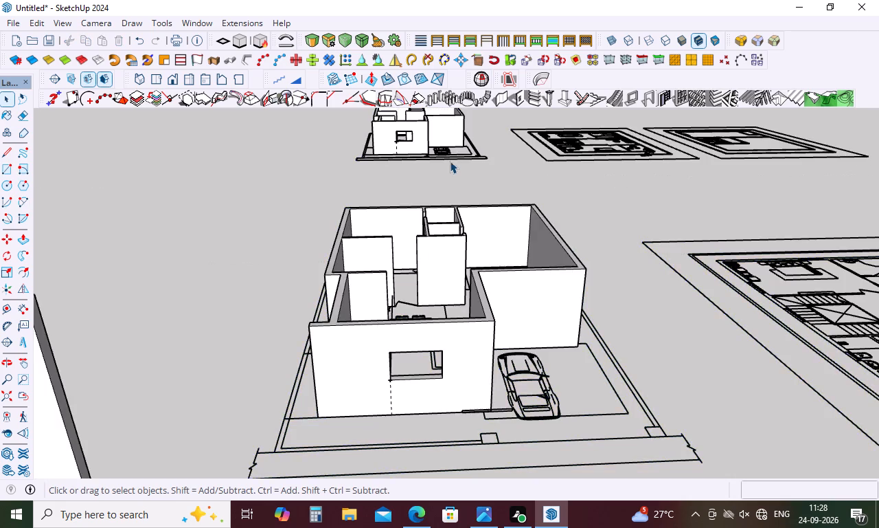
Open the group containing the floor plans and copy the ground-floor plan together with its walls.
scroll(450, 161, down, 4)
double_click(466, 232)
middle_drag(483, 179, 472, 349)
scroll(472, 333, down, 9)
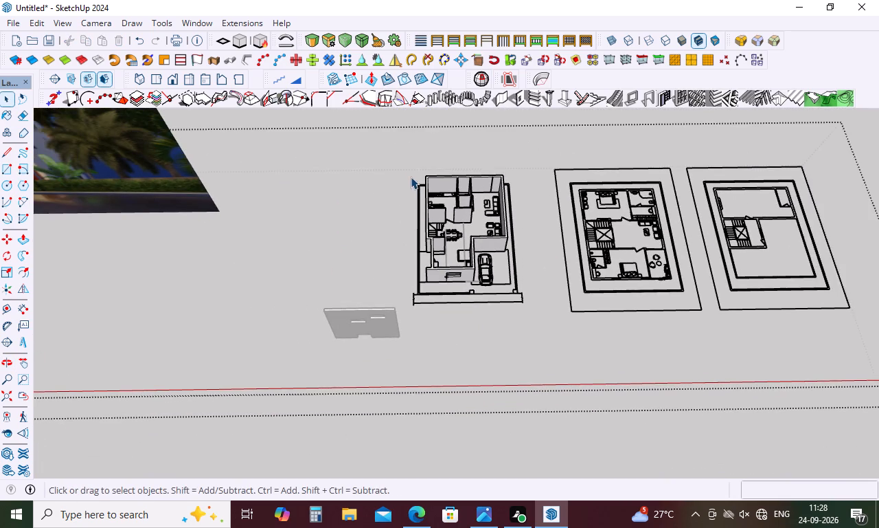
drag(405, 164, 405, 275)
drag(393, 164, 399, 294)
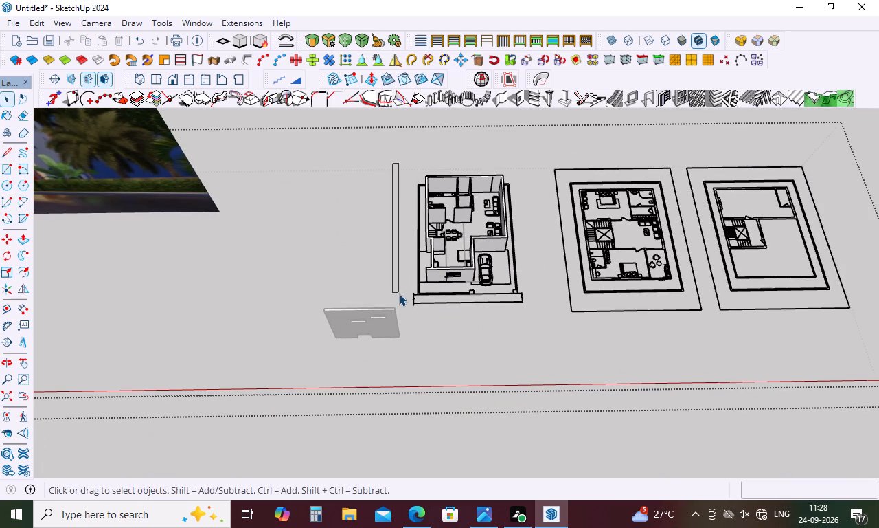
drag(399, 294, 540, 310)
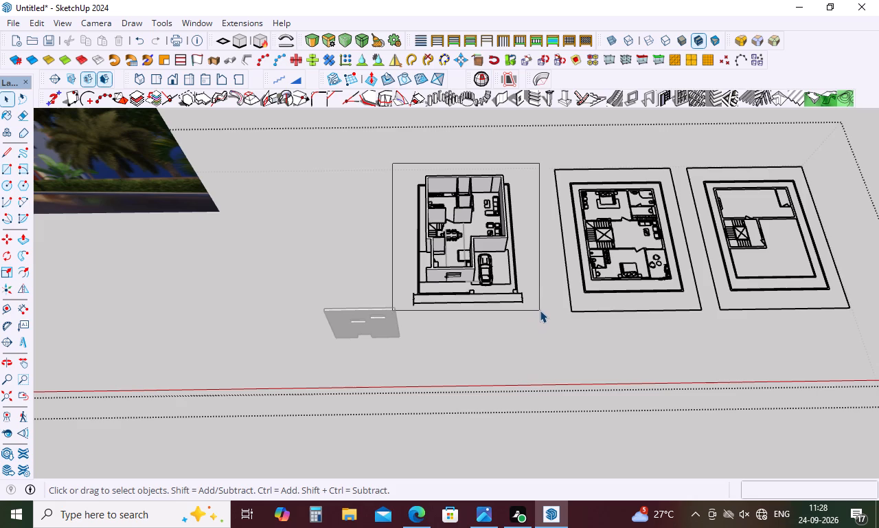
drag(540, 310, 541, 307)
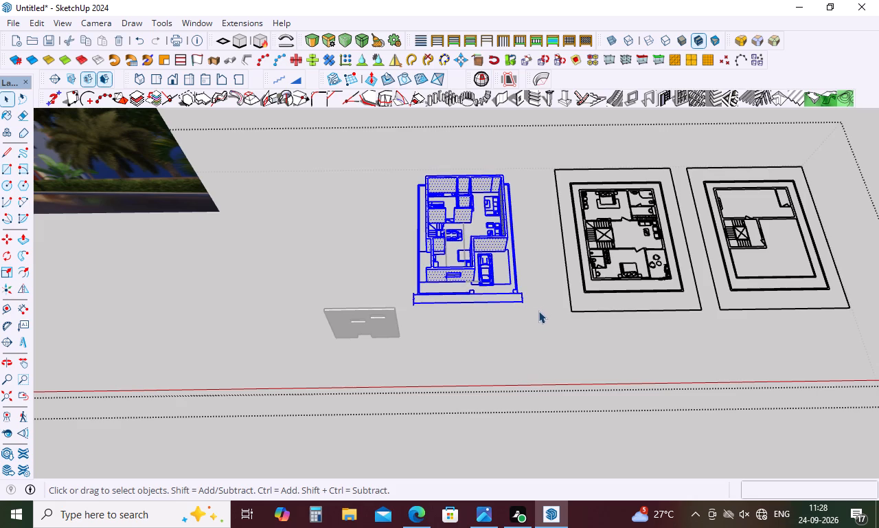
key(ctrl+c)
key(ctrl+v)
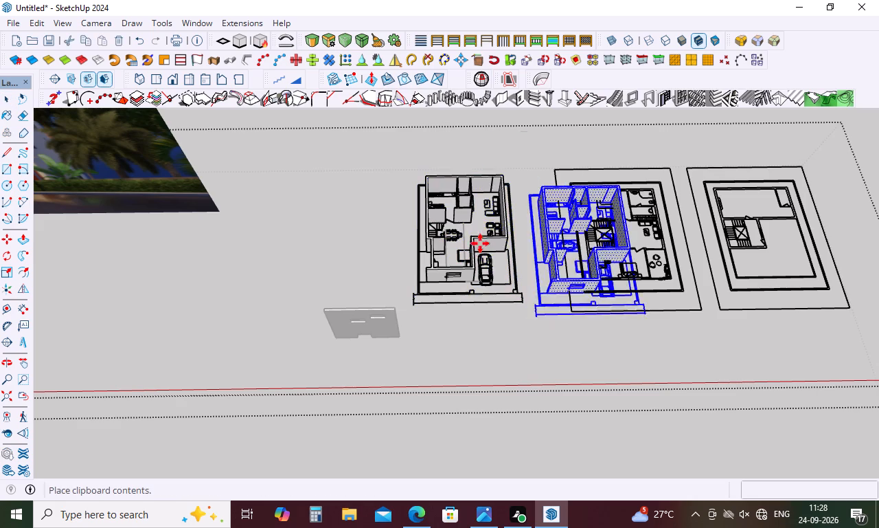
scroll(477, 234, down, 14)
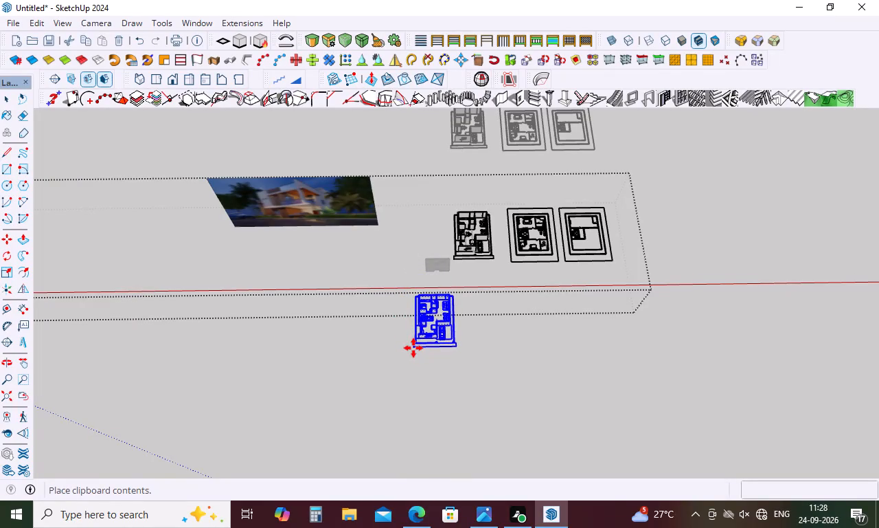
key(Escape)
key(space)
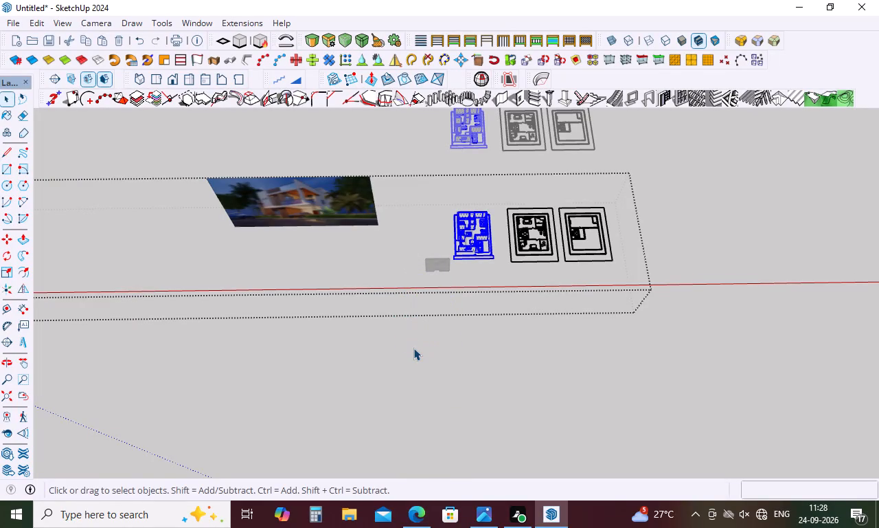
Close the group and paste the ground-floor copy in the open space beside the reference house image.
key(Return)
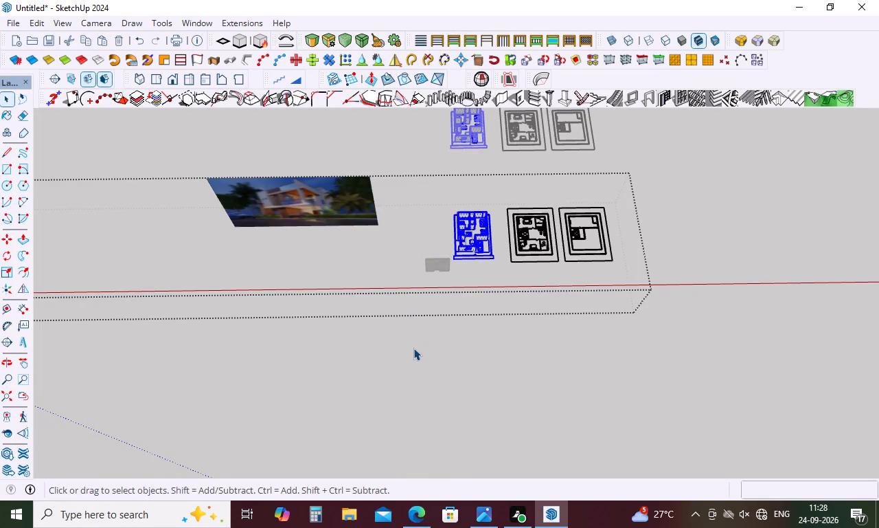
click(413, 348)
key(ctrl+v)
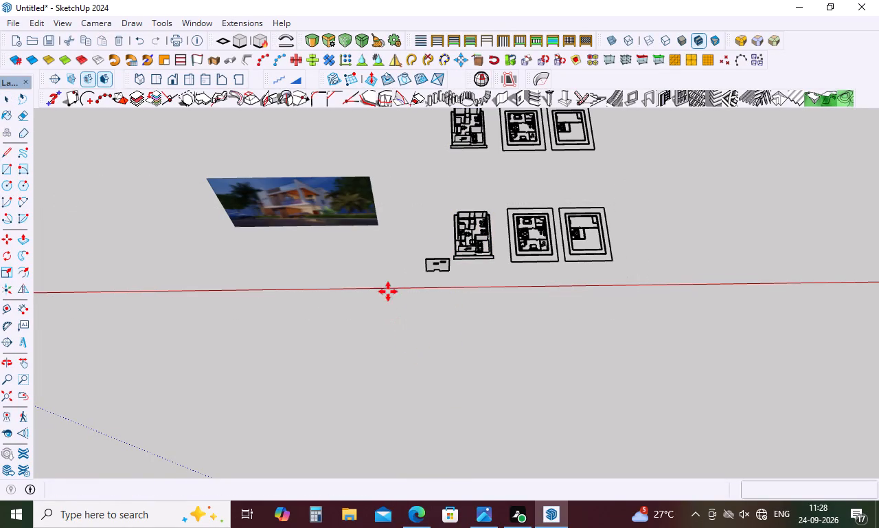
click(396, 217)
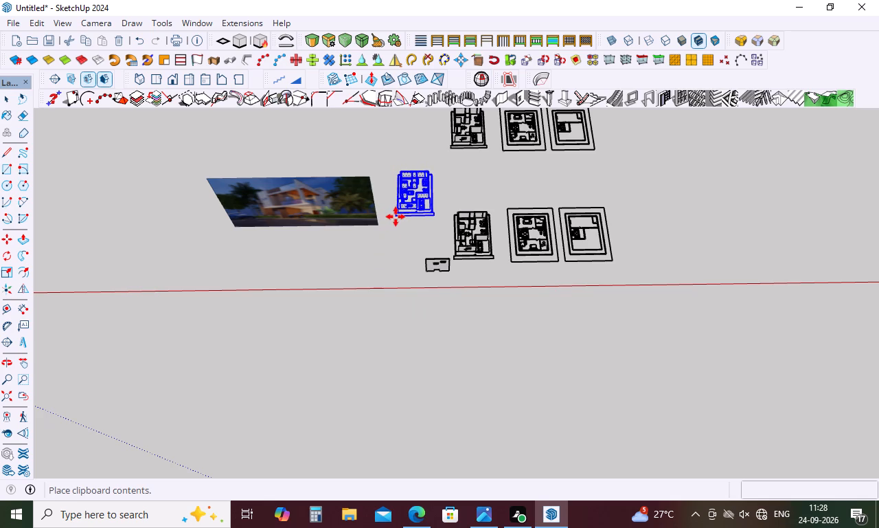
scroll(404, 177, up, 5)
scroll(419, 250, up, 17)
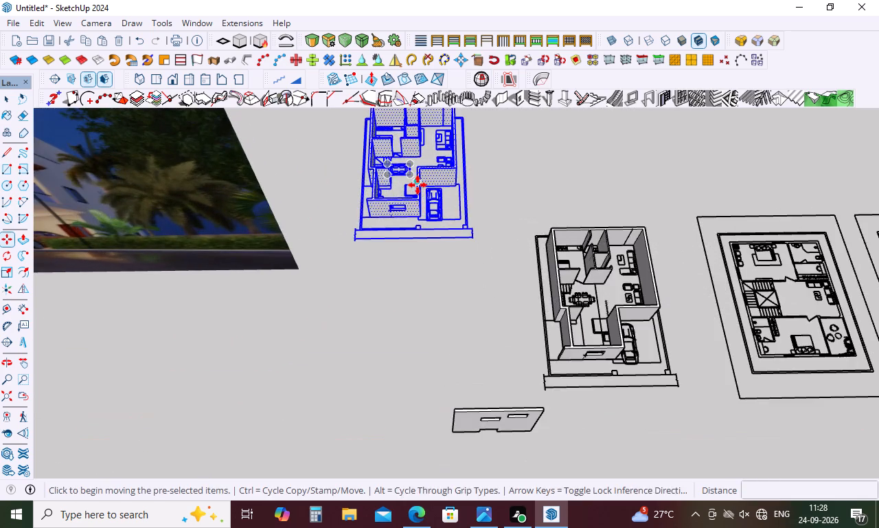
scroll(419, 203, up, 5)
scroll(404, 392, down, 5)
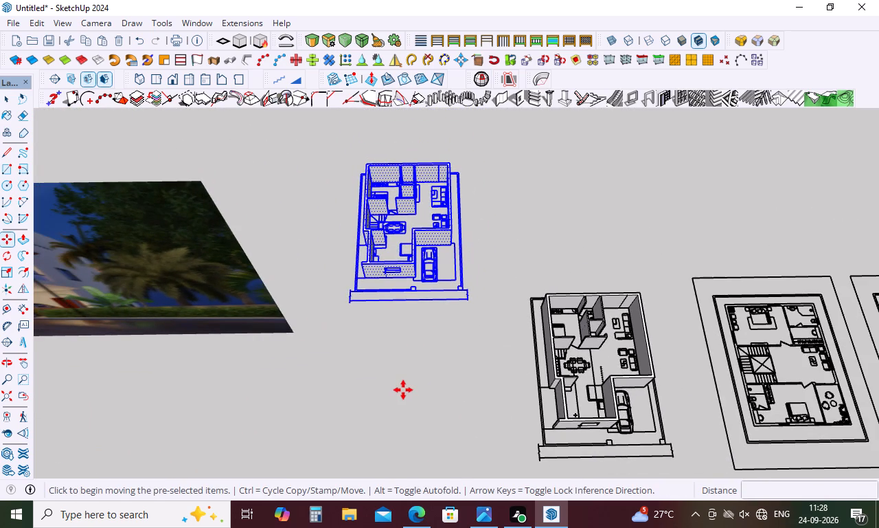
click(403, 390)
key(space)
click(403, 390)
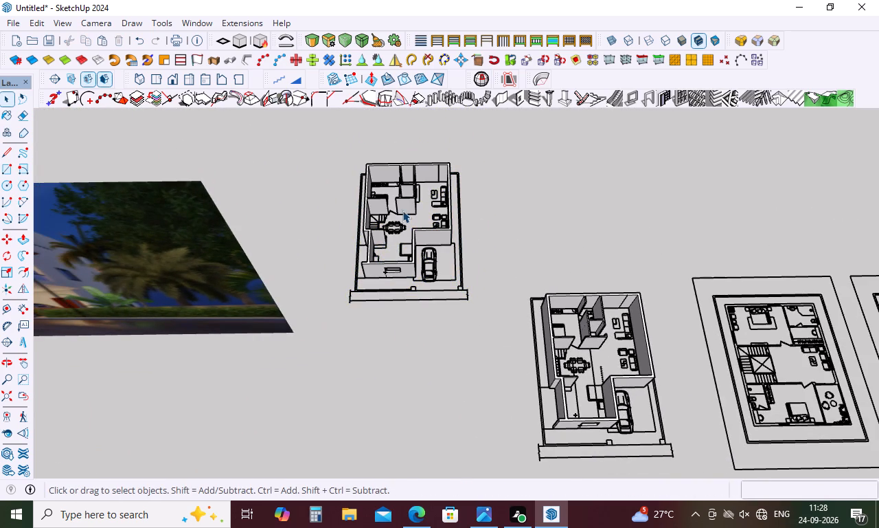
Delete the vertical guide below the kitchen window on the pasted ground-floor copy.
scroll(402, 190, up, 5)
scroll(411, 244, up, 5)
middle_drag(422, 282, 424, 154)
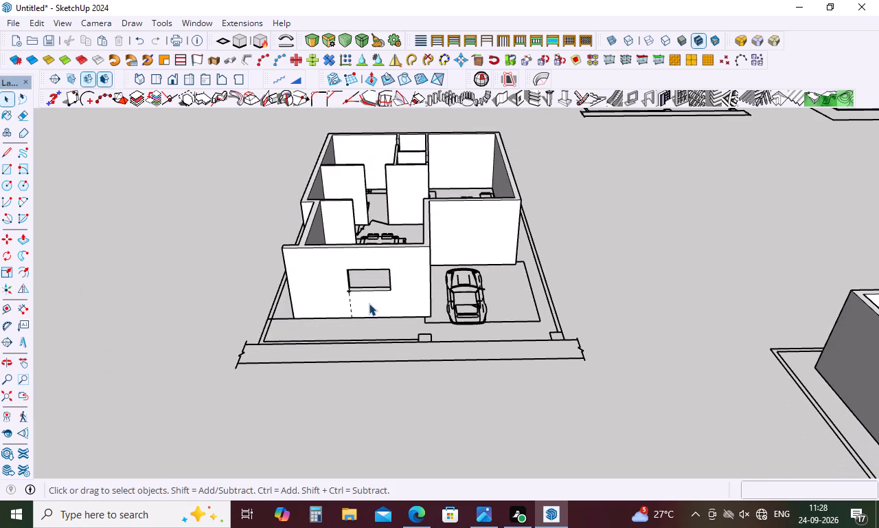
scroll(361, 304, up, 14)
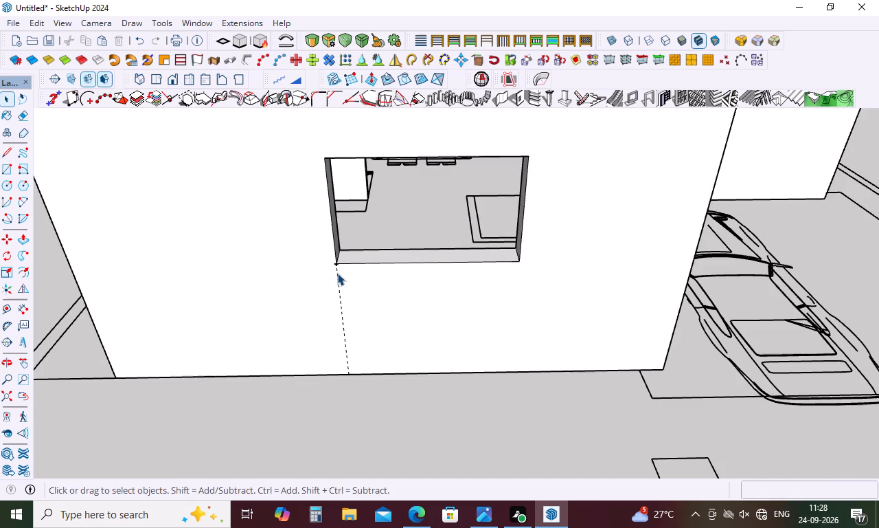
click(337, 273)
key(Delete)
scroll(347, 319, down, 5)
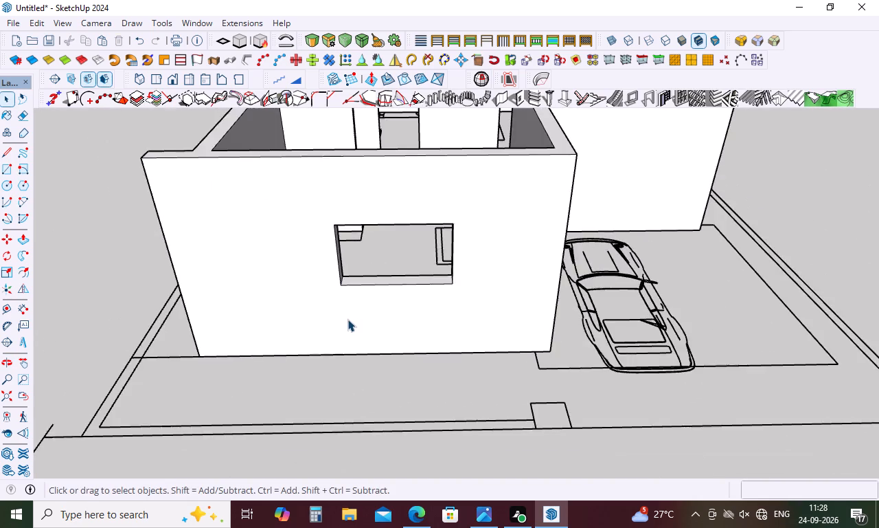
Examine the ground-floor copy from above and from the front against the original walls and the reference house image.
scroll(347, 319, down, 5)
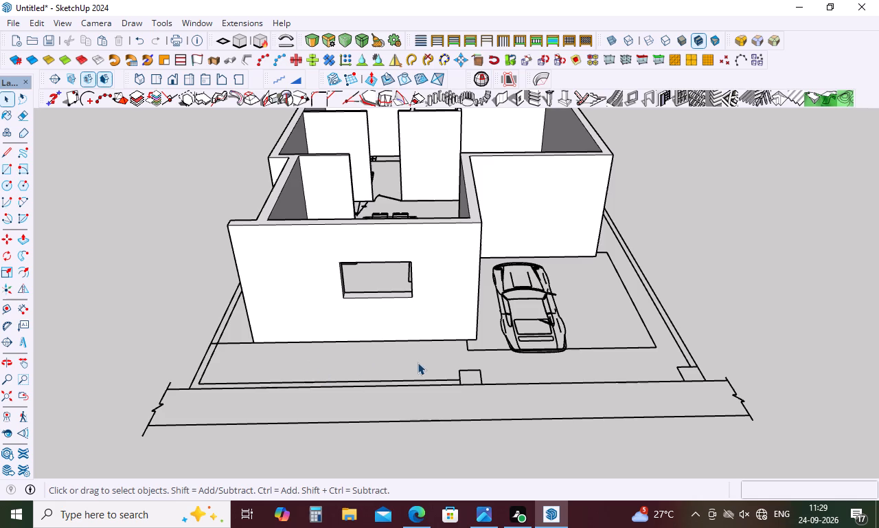
scroll(451, 250, down, 15)
click(450, 258)
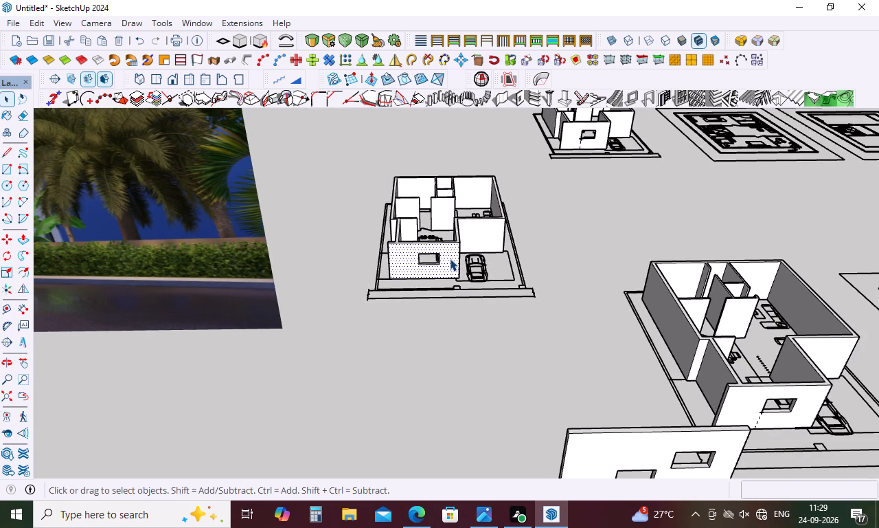
key(Escape)
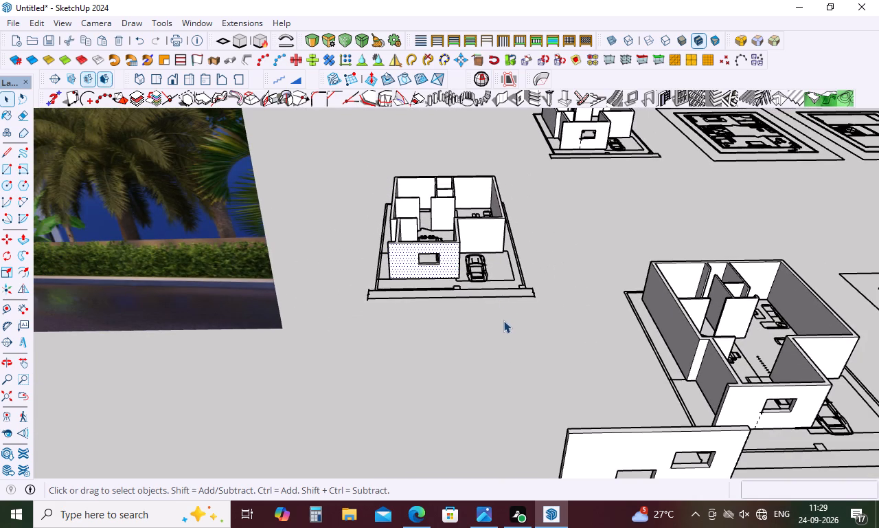
click(503, 320)
scroll(488, 214, up, 10)
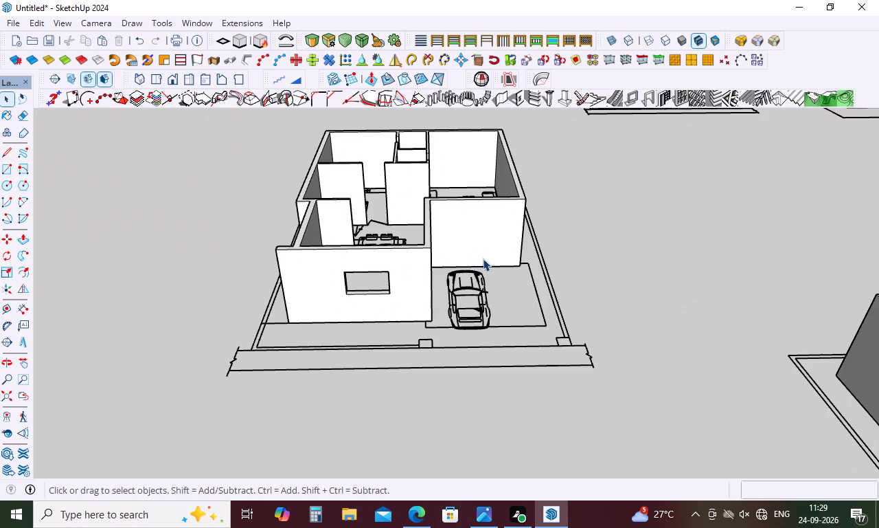
middle_drag(483, 259, 483, 175)
scroll(480, 188, down, 13)
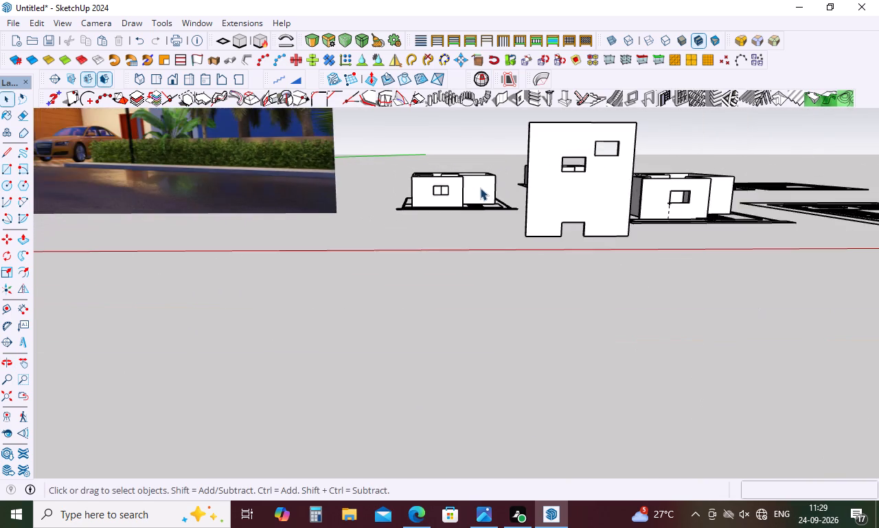
scroll(480, 188, down, 5)
scroll(483, 181, up, 4)
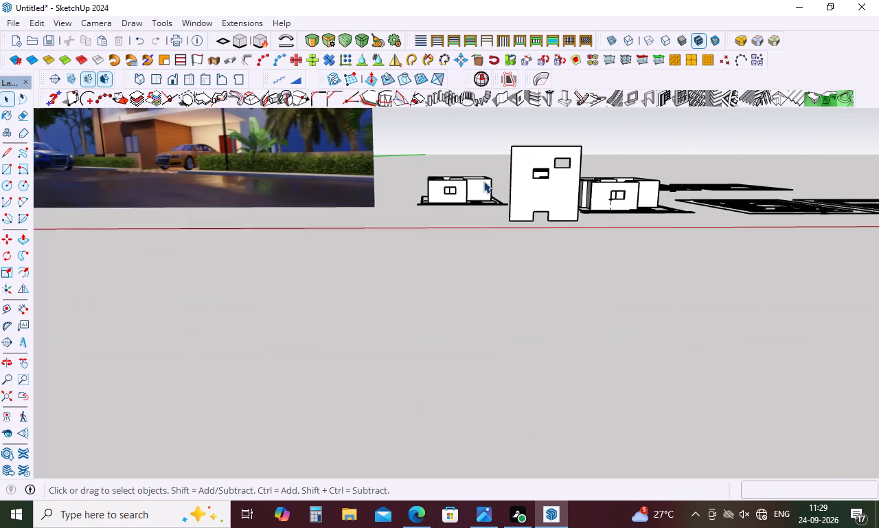
scroll(483, 181, up, 10)
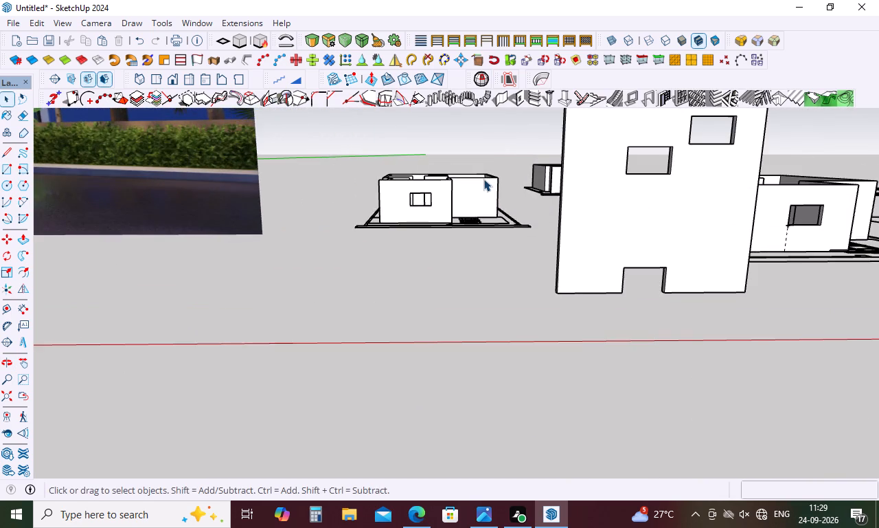
scroll(483, 179, up, 5)
scroll(483, 179, down, 8)
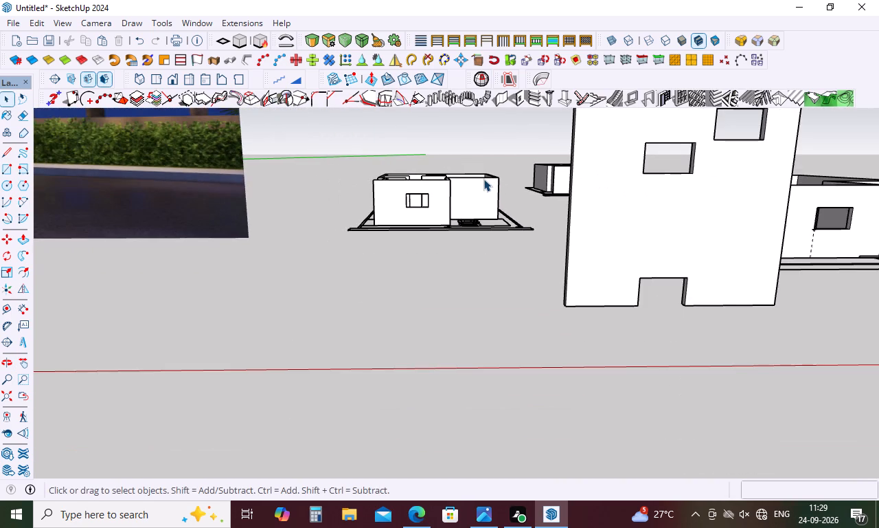
scroll(483, 179, down, 9)
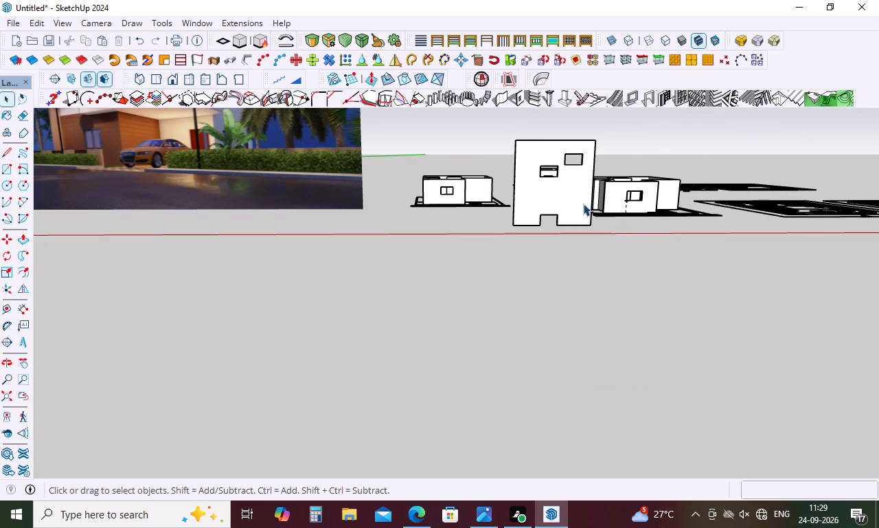
Delete the separate wall panel with two window openings and a door opening in front of the original ground floor.
scroll(576, 197, down, 5)
middle_drag(576, 197, 560, 322)
click(560, 336)
triple_click(560, 336)
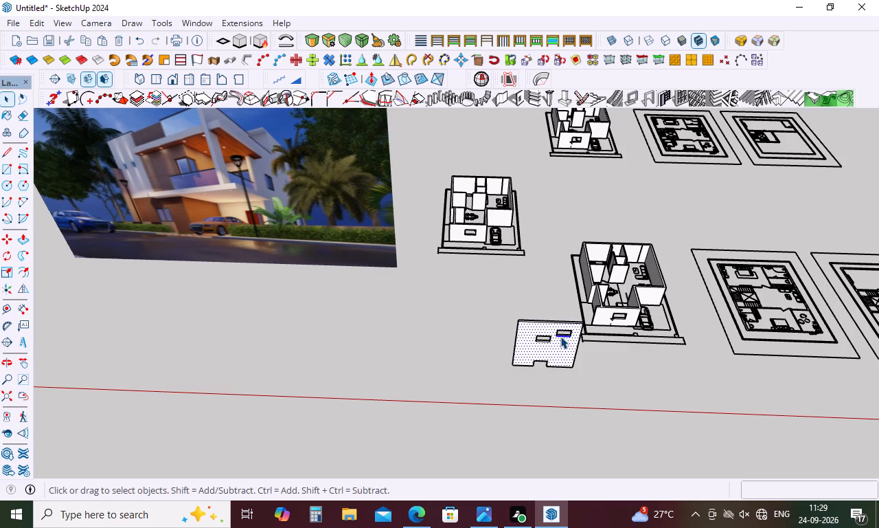
double_click(560, 336)
key(Delete)
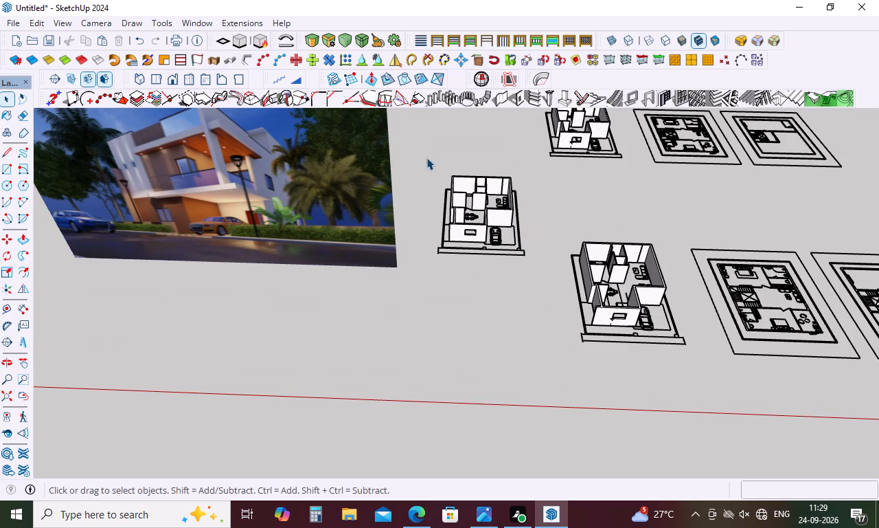
Move the whole ground-floor copy about 63' 4" forward so it stands beside the original walled ground floor.
drag(419, 161, 532, 272)
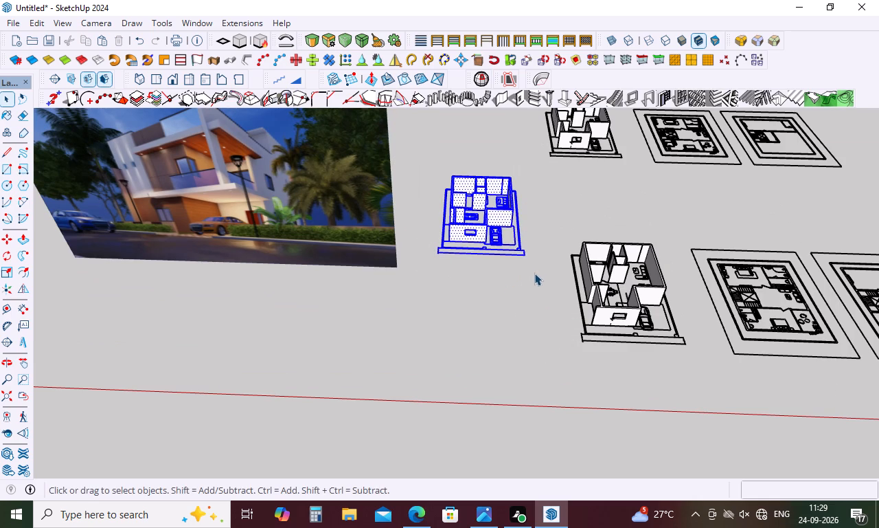
key(m)
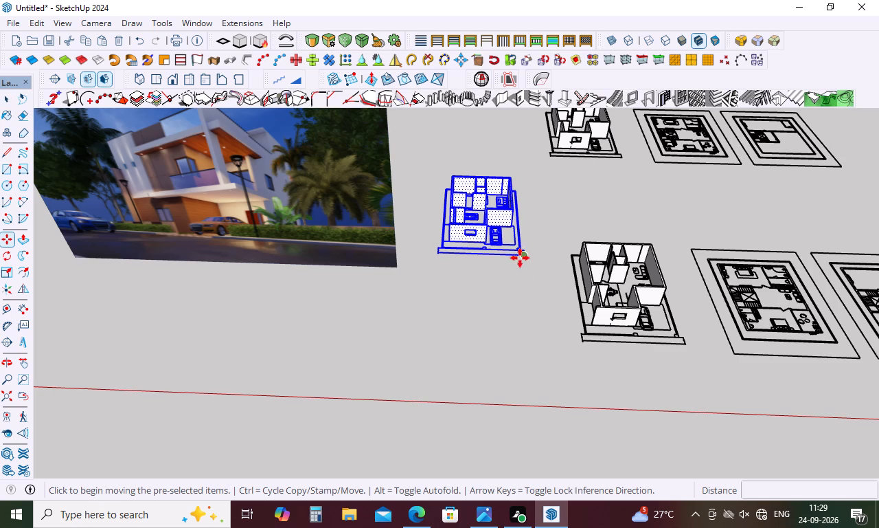
click(526, 256)
click(554, 365)
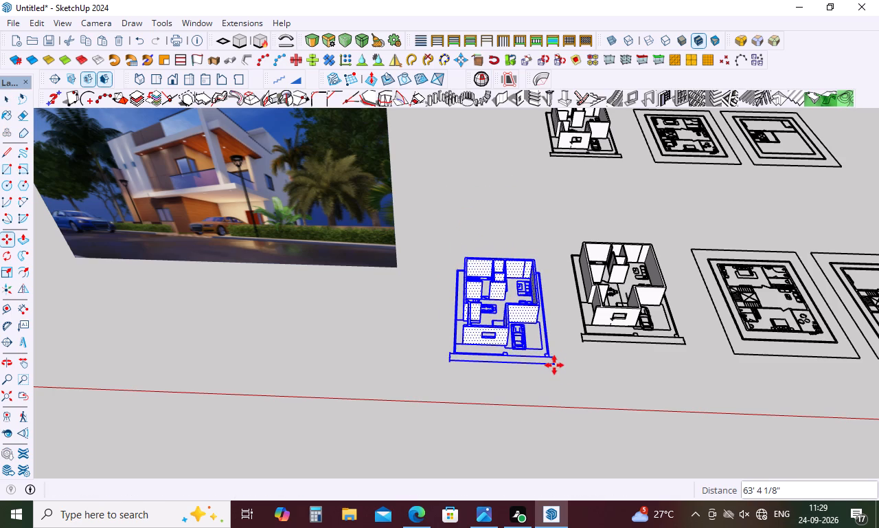
key(space)
click(593, 393)
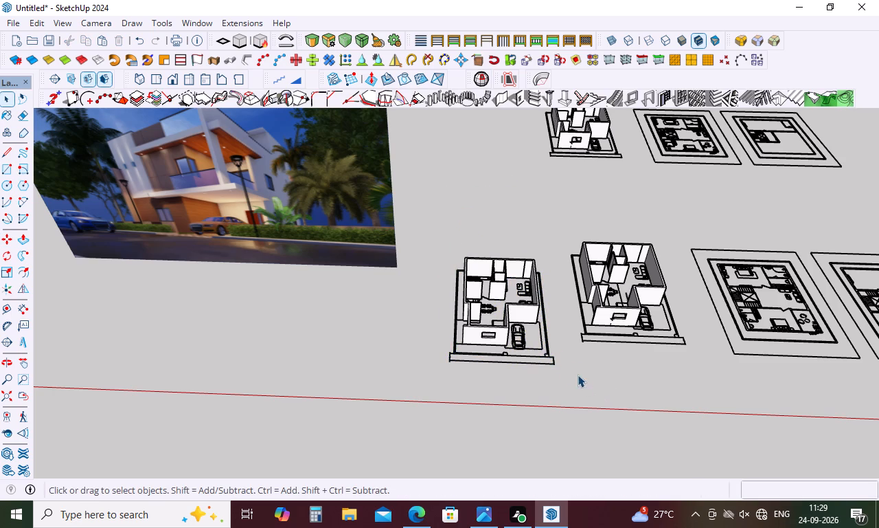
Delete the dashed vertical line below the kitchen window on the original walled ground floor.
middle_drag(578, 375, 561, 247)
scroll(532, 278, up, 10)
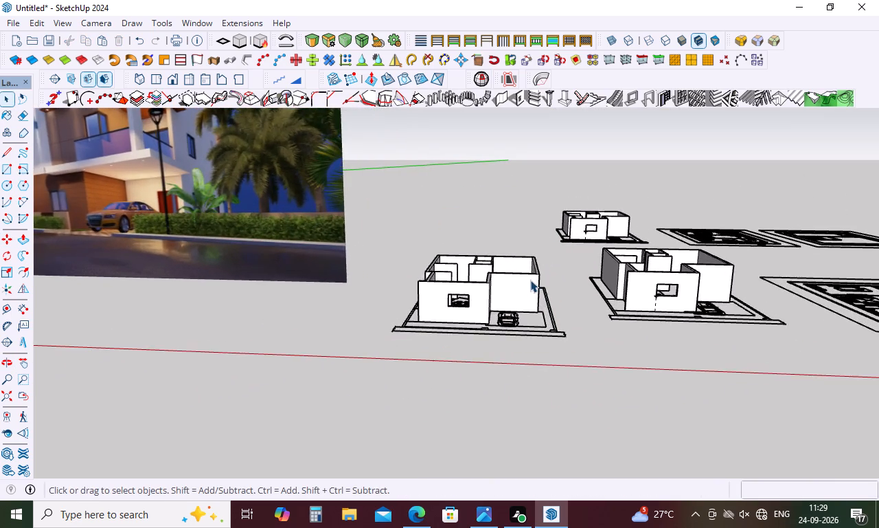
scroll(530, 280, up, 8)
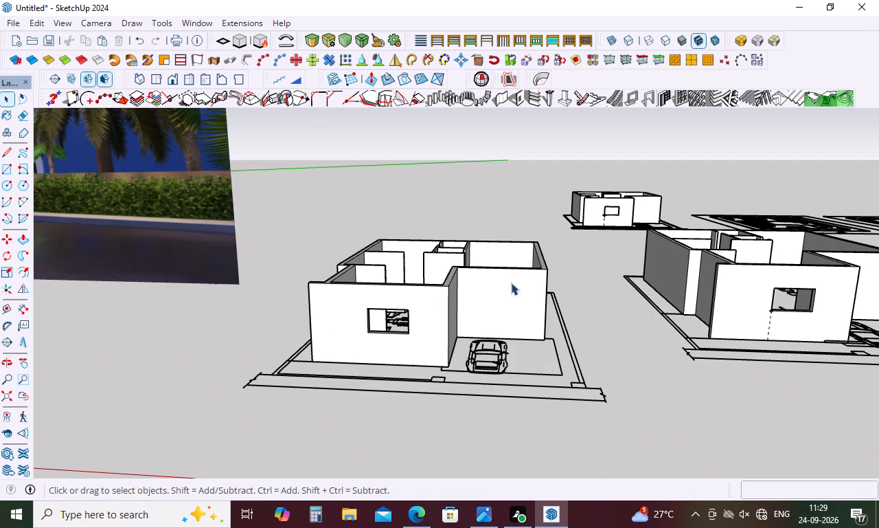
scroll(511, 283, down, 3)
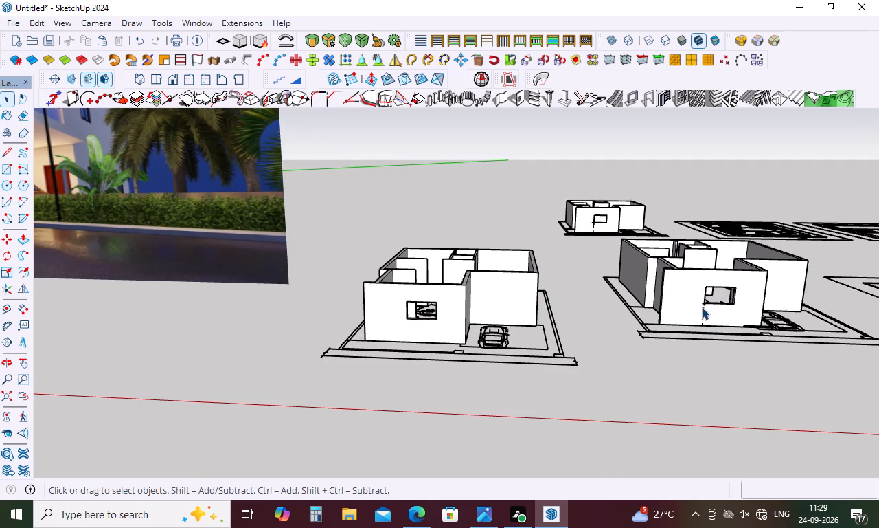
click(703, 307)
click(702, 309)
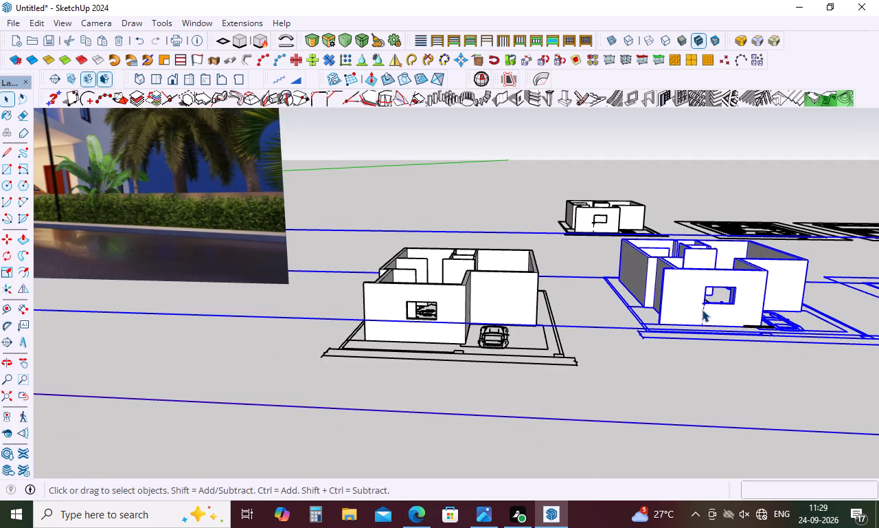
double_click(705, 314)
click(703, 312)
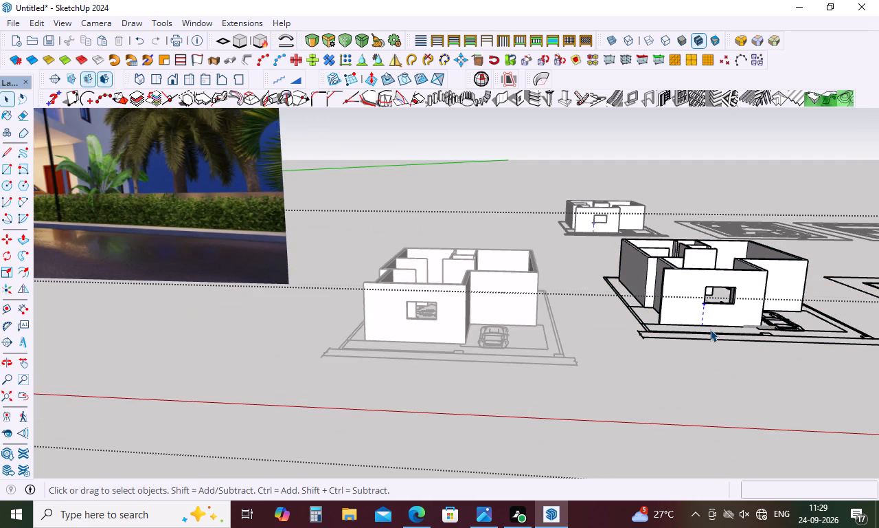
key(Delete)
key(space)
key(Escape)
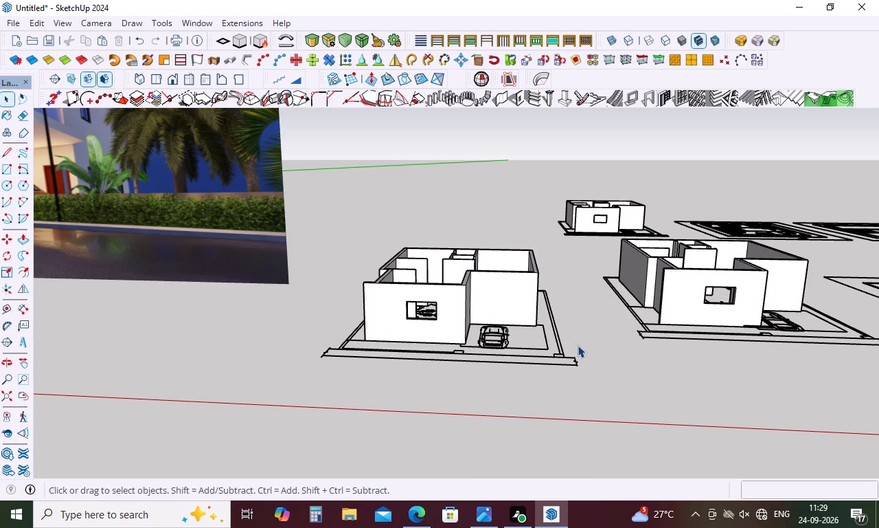
Display the back edges as dashed lines and examine the walls and openings of both ground-floor models.
key(k)
scroll(509, 311, up, 12)
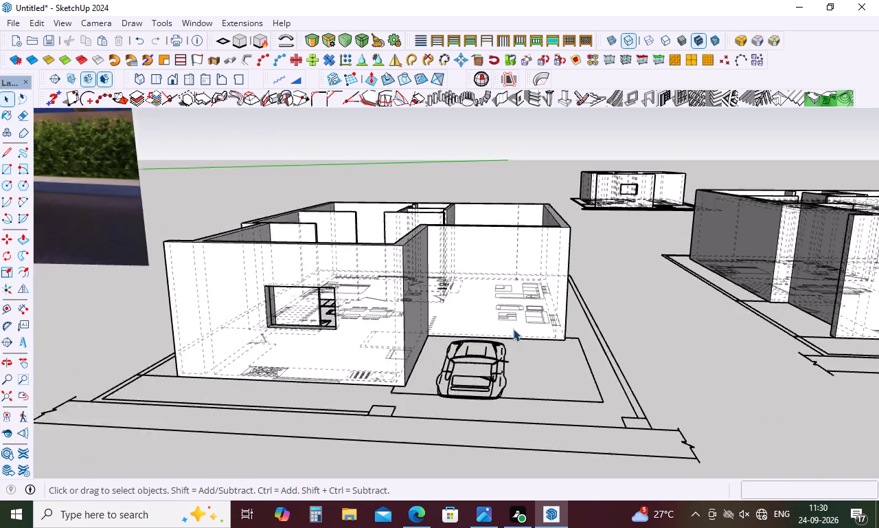
scroll(513, 329, up, 14)
middle_drag(527, 348, 532, 397)
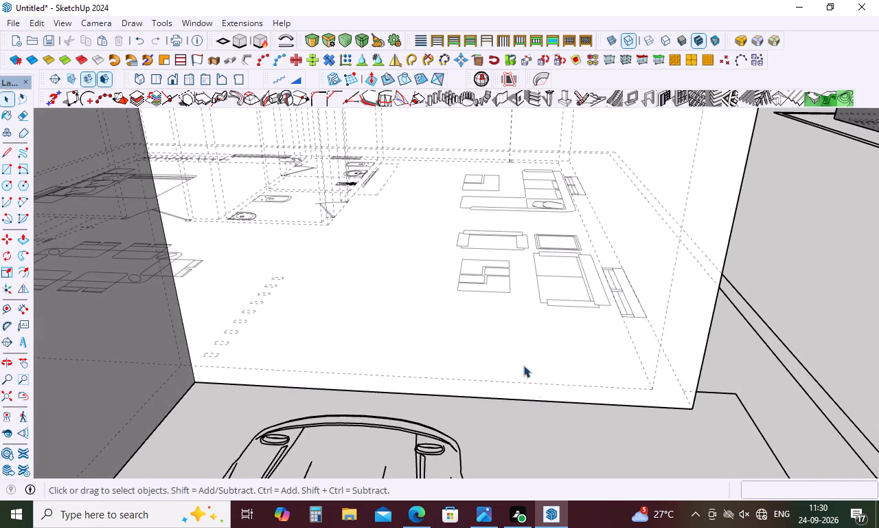
scroll(518, 336, down, 9)
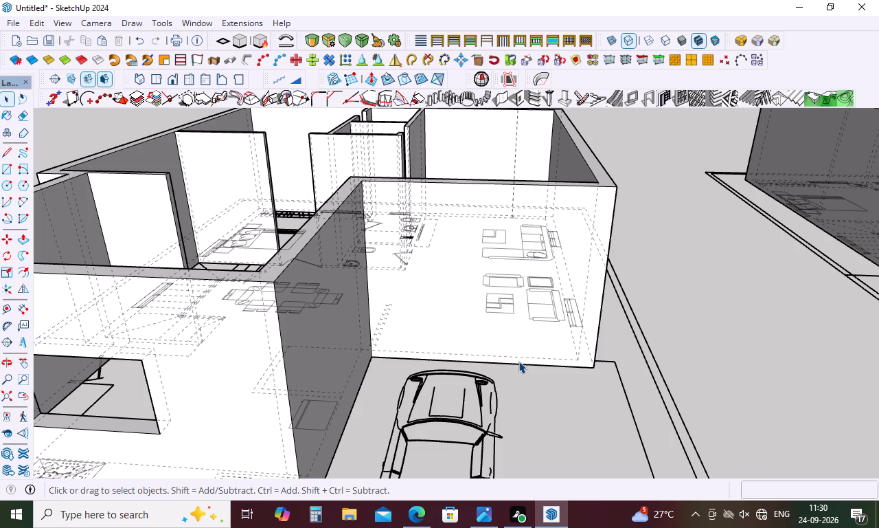
scroll(514, 313, down, 5)
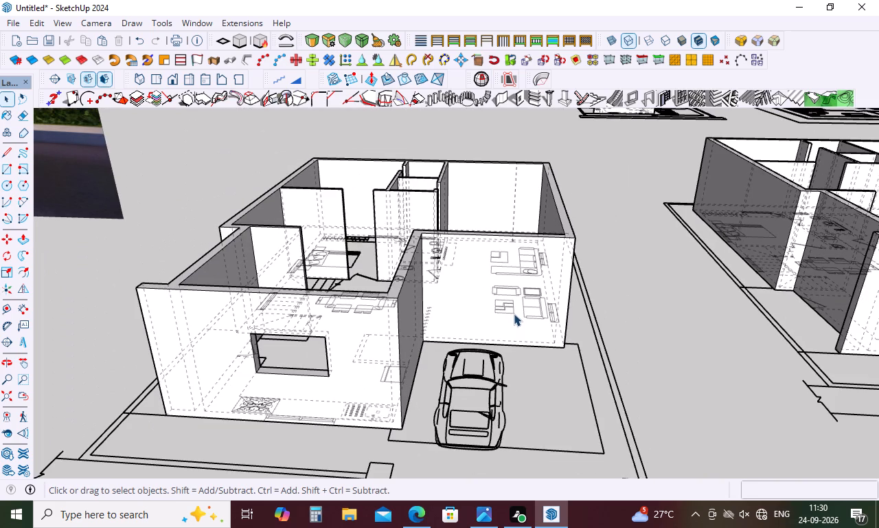
scroll(513, 313, down, 4)
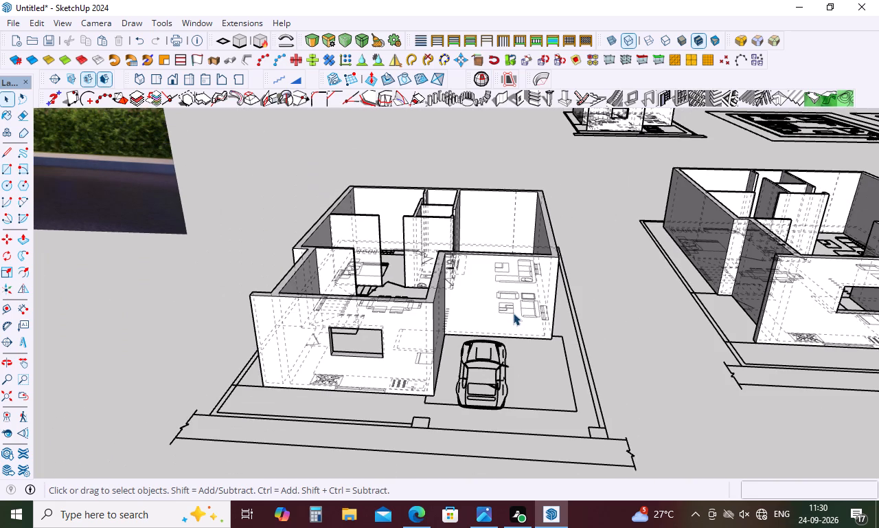
scroll(513, 313, down, 6)
scroll(797, 331, up, 5)
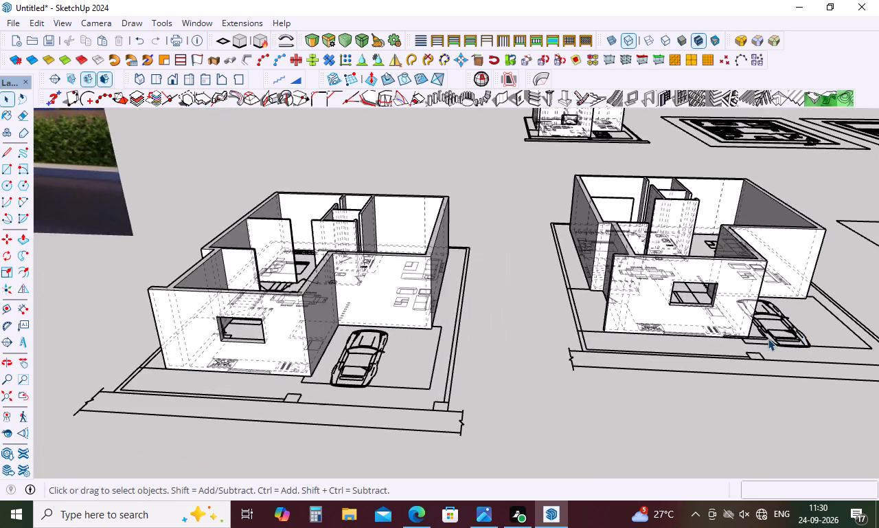
scroll(764, 340, up, 11)
middle_drag(731, 323, 594, 364)
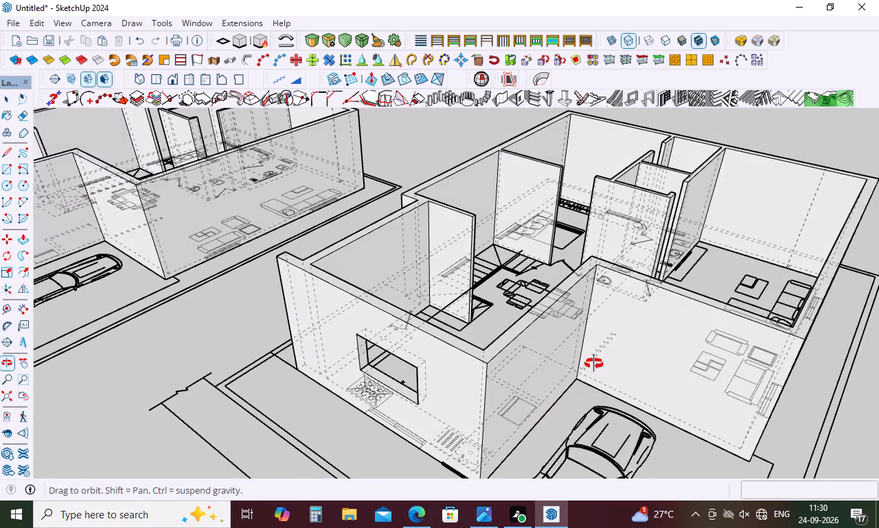
middle_drag(594, 364, 618, 406)
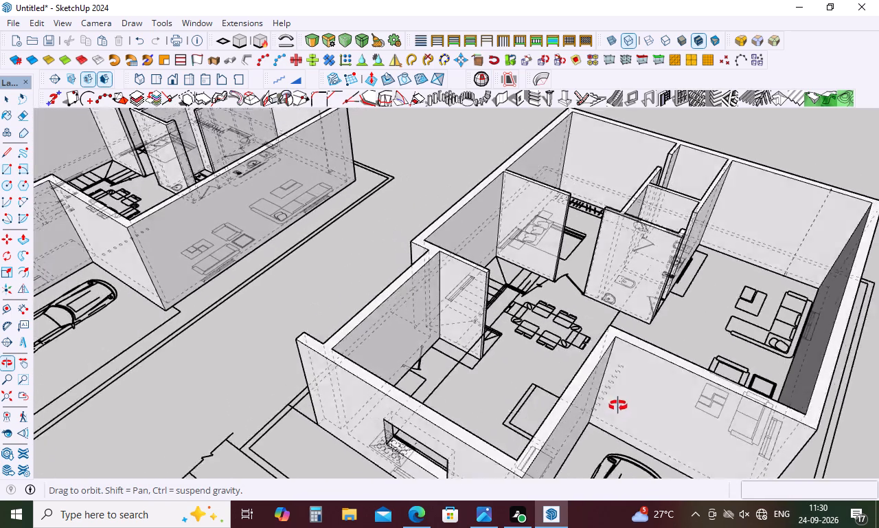
middle_drag(618, 406, 797, 356)
scroll(606, 311, down, 5)
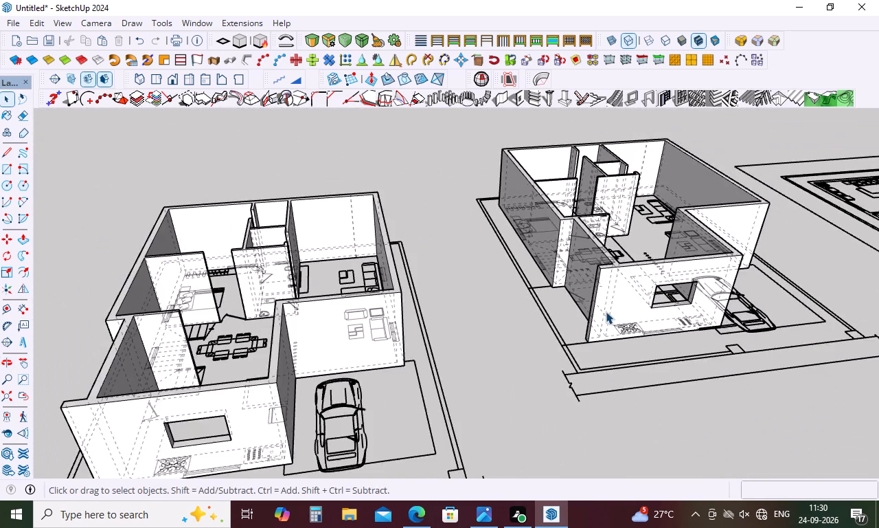
scroll(606, 311, down, 14)
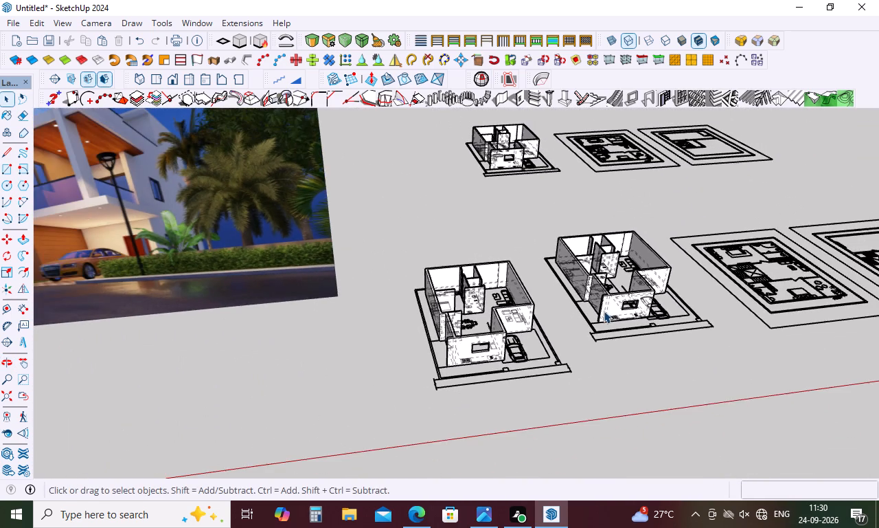
Delete the original plan set with its walled ground floor beside the working copy, including its two leftover lines.
middle_drag(603, 311, 582, 399)
scroll(584, 371, down, 16)
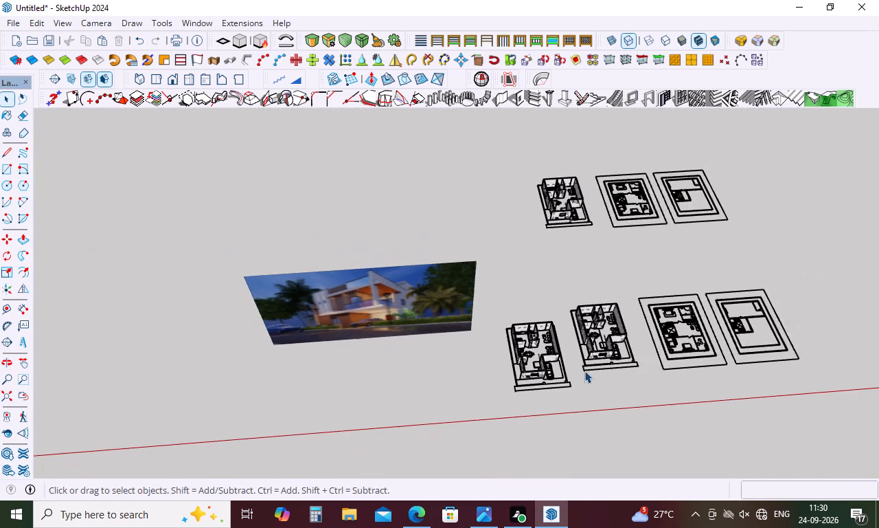
scroll(572, 234, up, 18)
scroll(572, 227, up, 3)
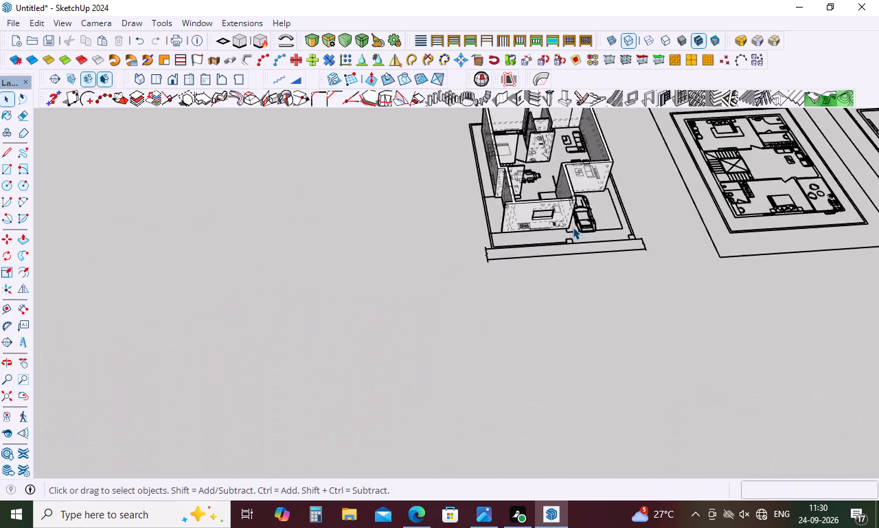
scroll(573, 227, up, 9)
scroll(586, 226, down, 15)
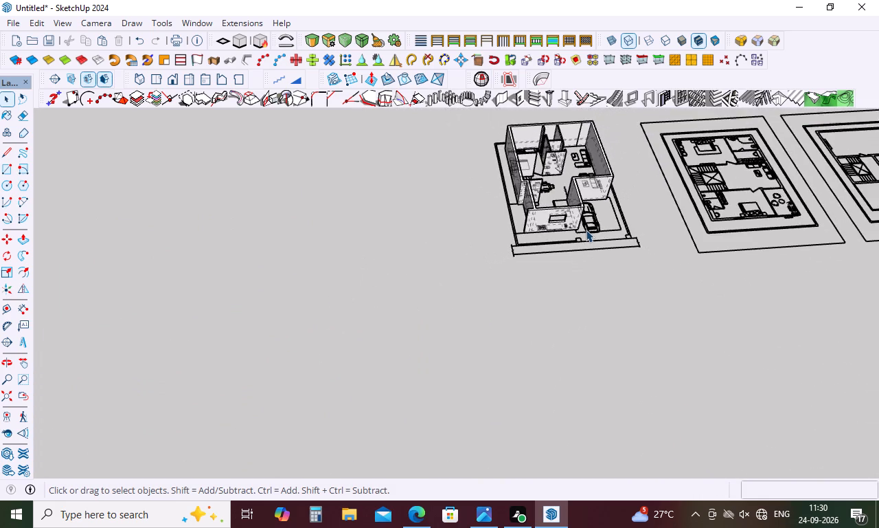
scroll(586, 230, down, 10)
click(589, 232)
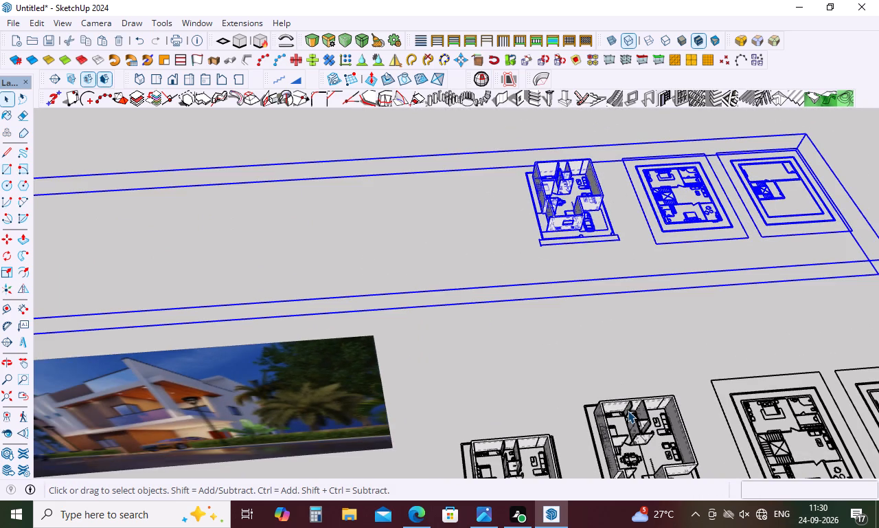
click(628, 410)
key(Delete)
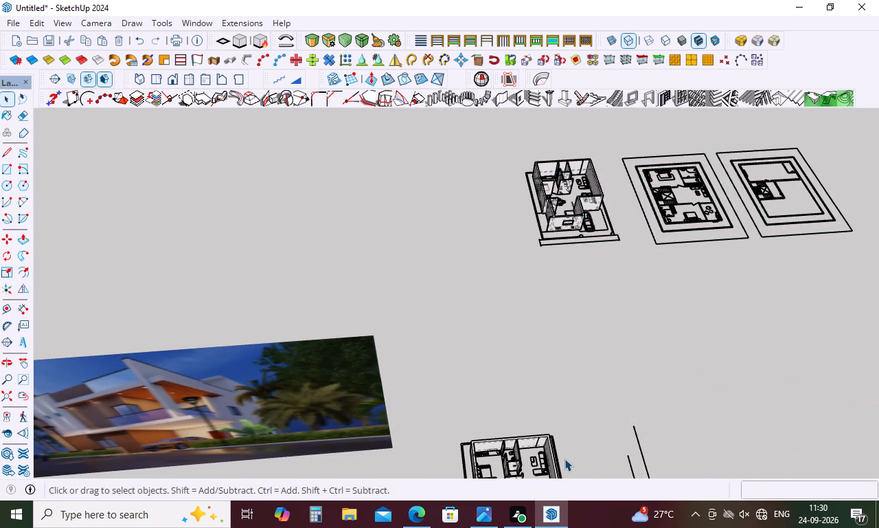
drag(652, 439, 624, 476)
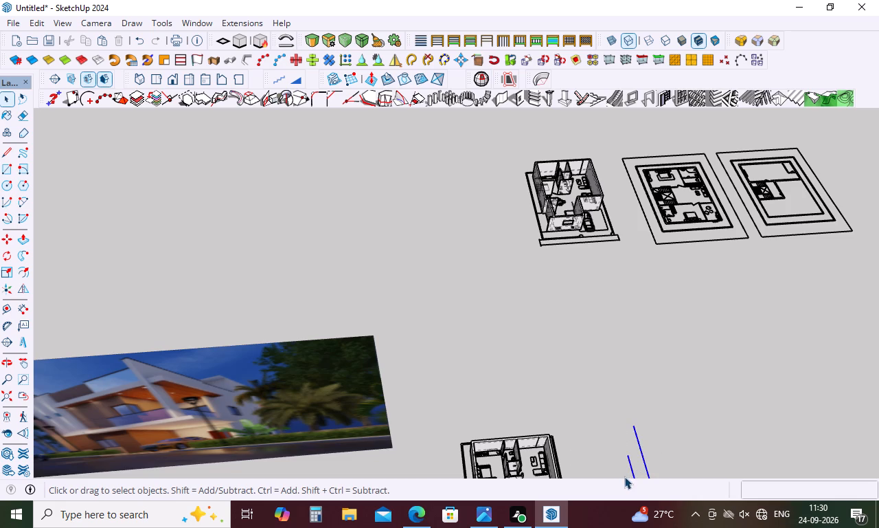
key(Delete)
Delete the duplicate plan set with the walled ground floor behind the reference house image.
click(568, 217)
key(Delete)
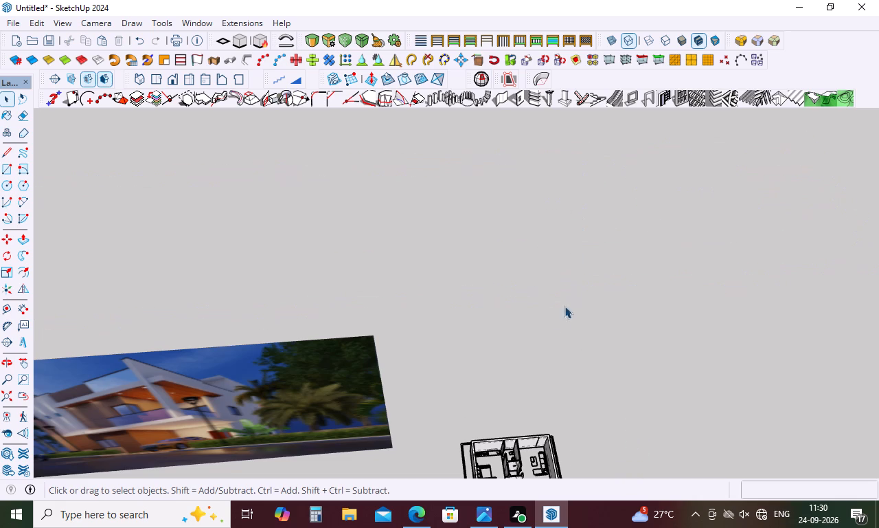
Import the CAD drawing EXTERIOR2(FOR STUDENTS) (1) from the Downloads folder.
click(12, 23)
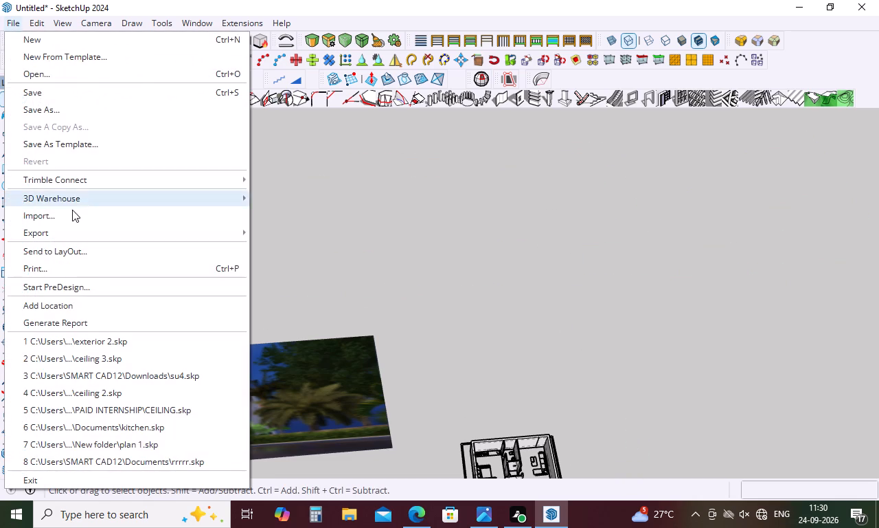
click(94, 212)
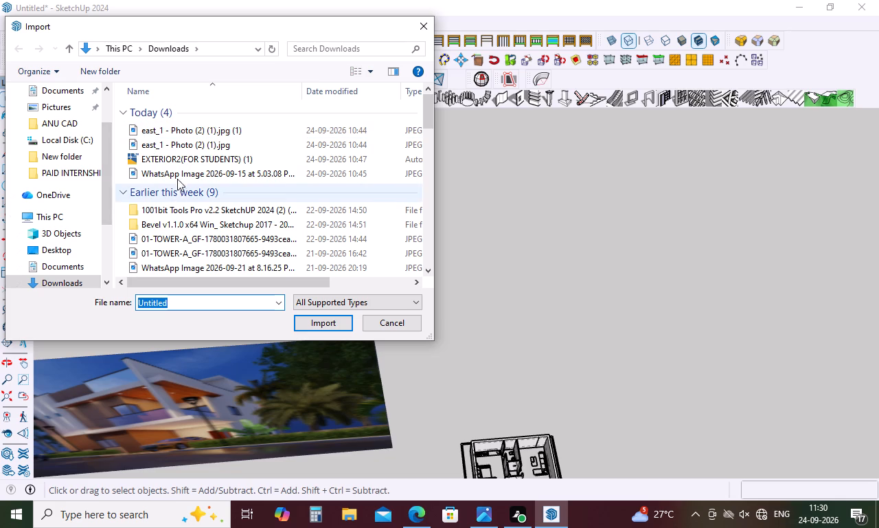
click(189, 162)
click(330, 328)
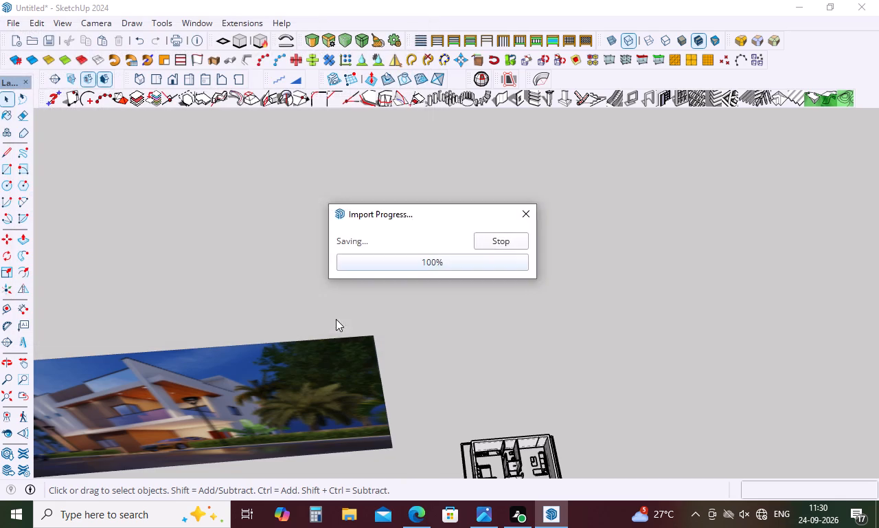
click(498, 351)
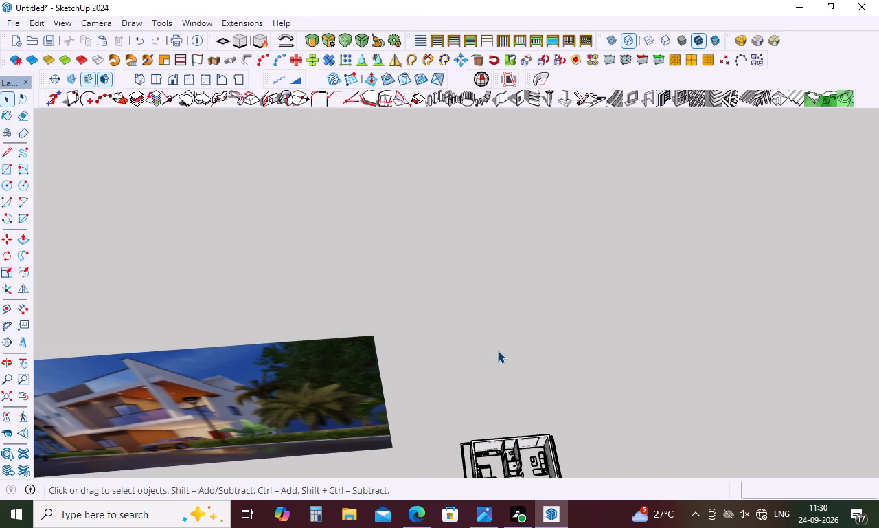
Examine the freshly imported plans beside the walled working copy, focusing on the ground-floor entrance, kitchen and car porch.
scroll(450, 255, down, 9)
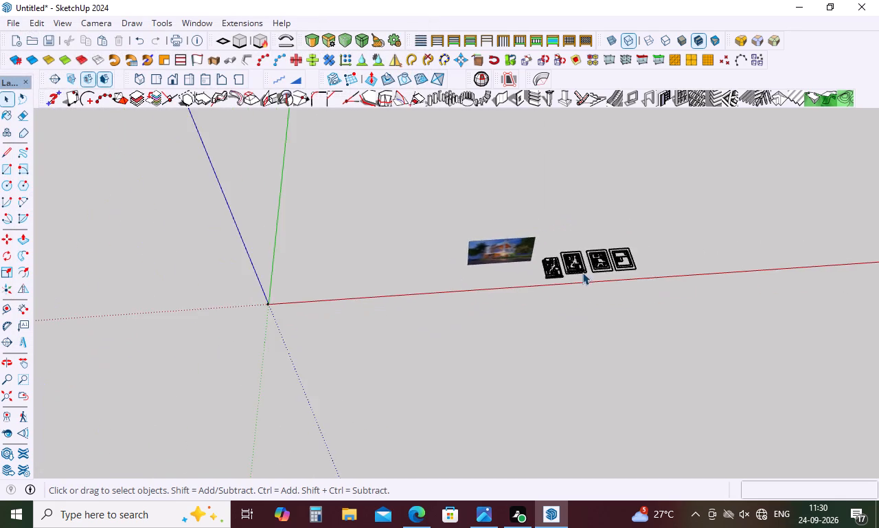
scroll(646, 276, up, 11)
scroll(525, 242, up, 5)
scroll(477, 276, up, 6)
scroll(456, 331, up, 6)
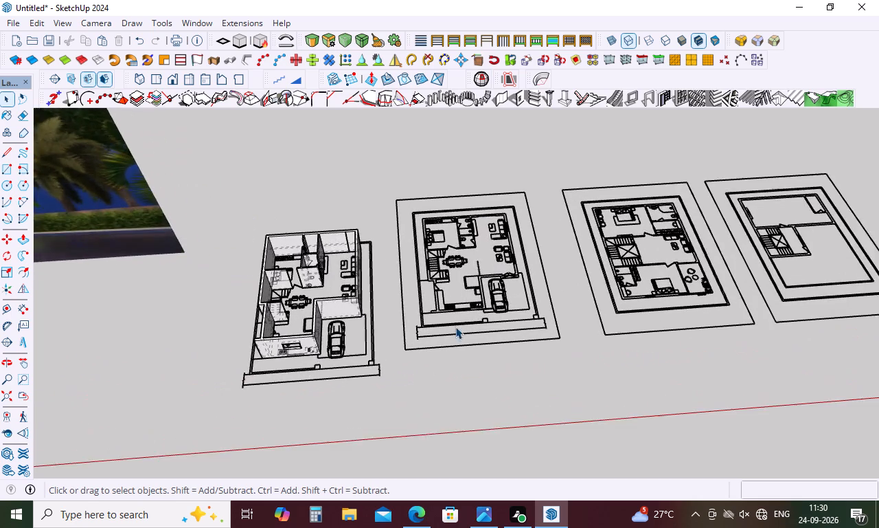
scroll(455, 327, up, 6)
scroll(525, 282, up, 11)
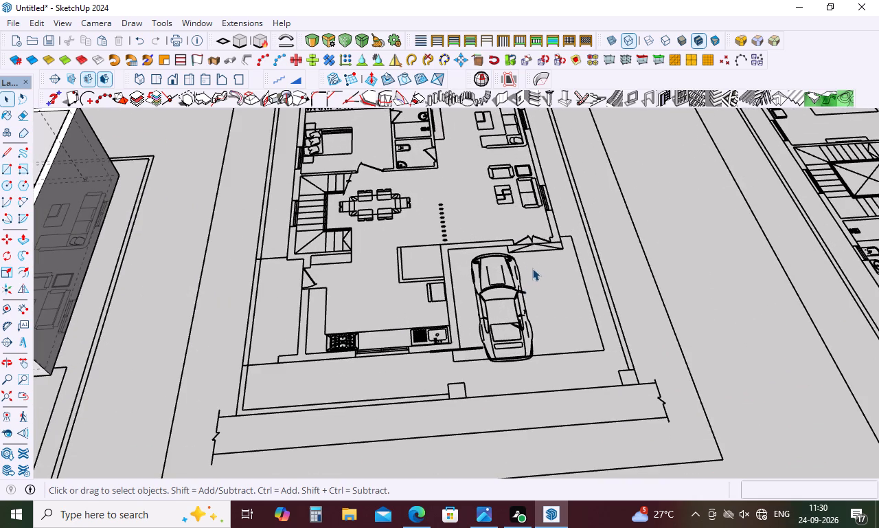
key(Escape)
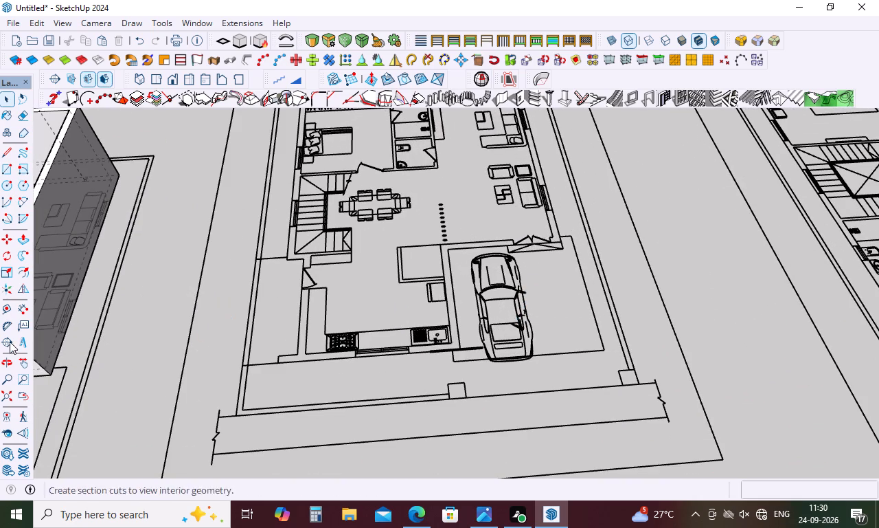
Measure the width of the double-door entrance opening beside the car porch on the imported ground-floor plan with the Dimension tool.
click(22, 311)
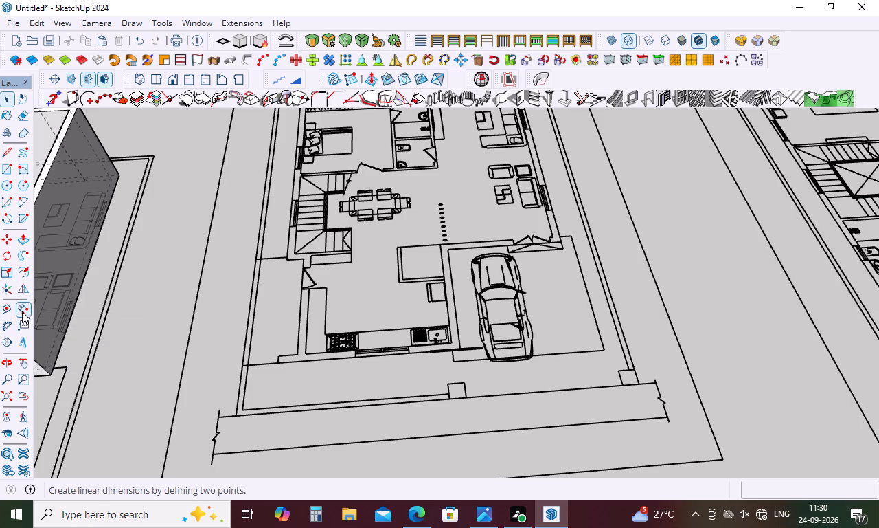
scroll(438, 288, down, 10)
scroll(438, 288, up, 2)
scroll(438, 288, down, 5)
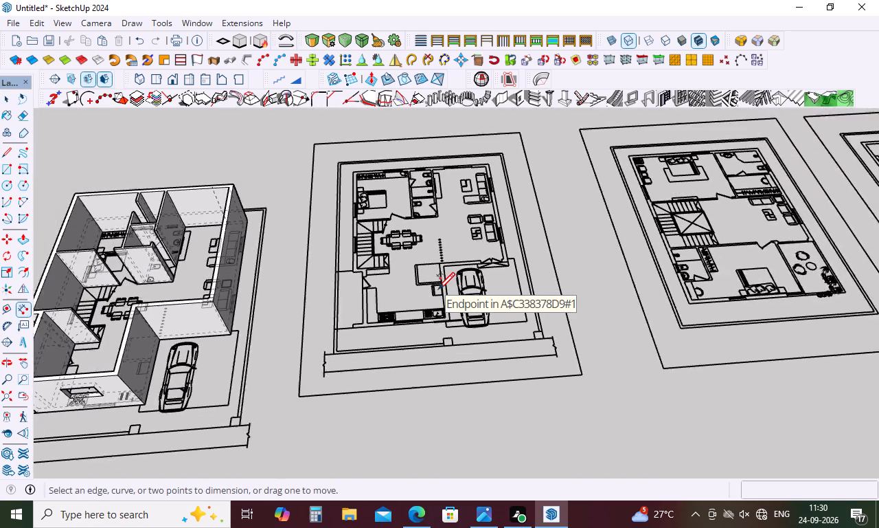
scroll(438, 288, down, 1)
scroll(444, 287, up, 11)
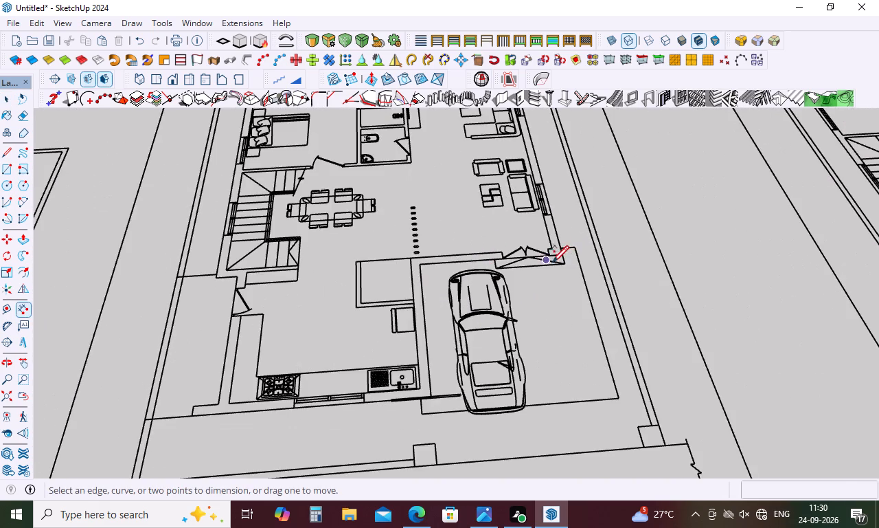
scroll(551, 254, up, 15)
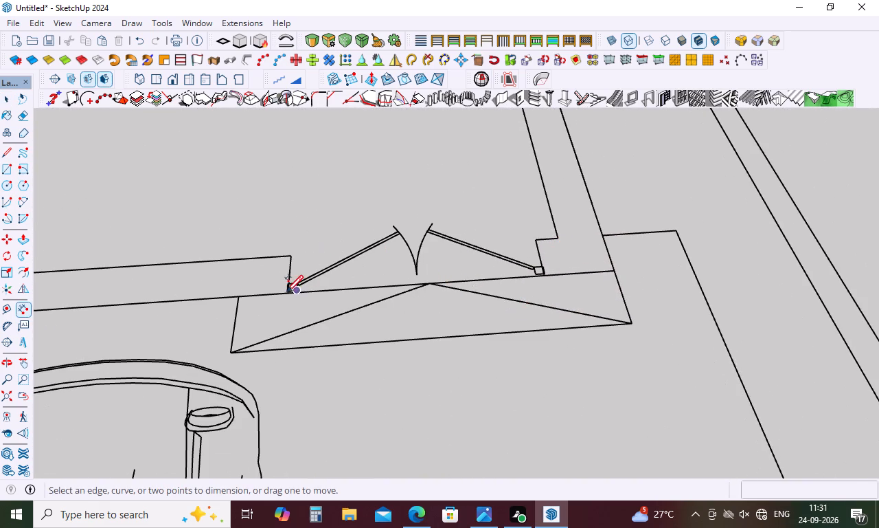
click(286, 294)
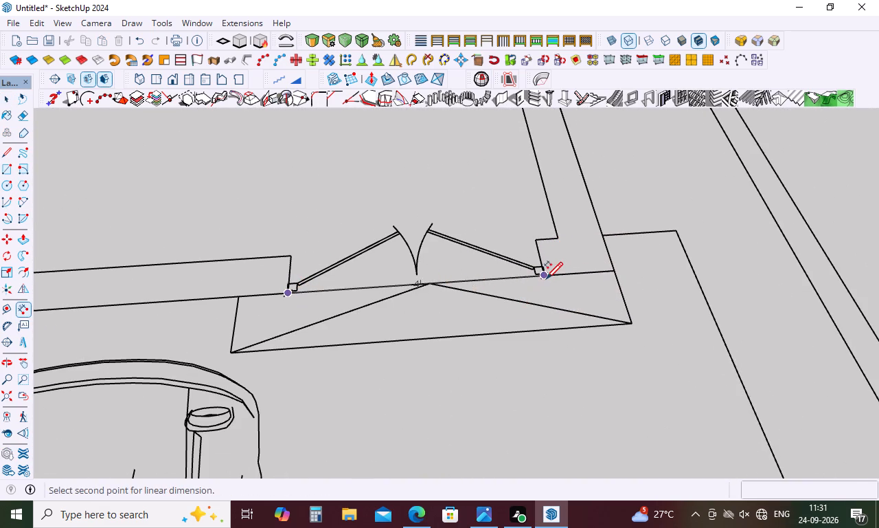
click(546, 276)
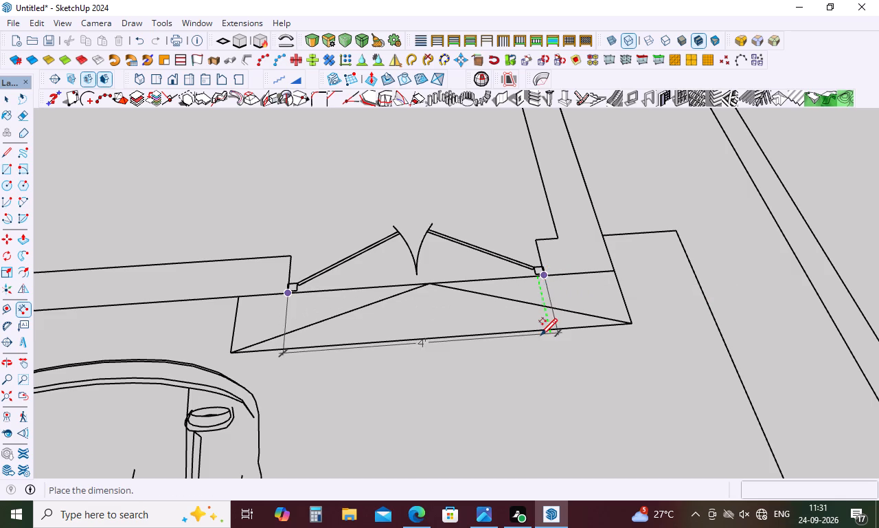
key(Escape)
Turn off the display of back edges so hidden lines no longer show through the walled model.
scroll(526, 206, down, 14)
scroll(543, 278, down, 7)
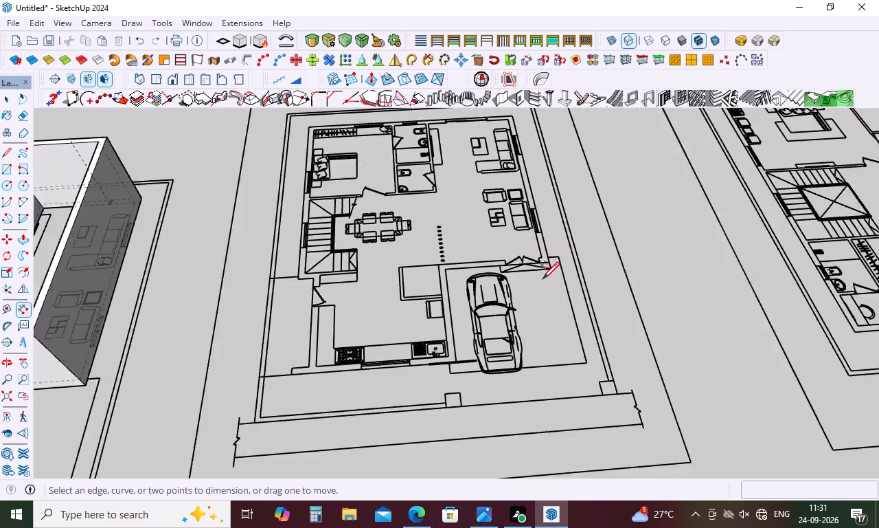
scroll(543, 278, down, 18)
scroll(543, 278, down, 5)
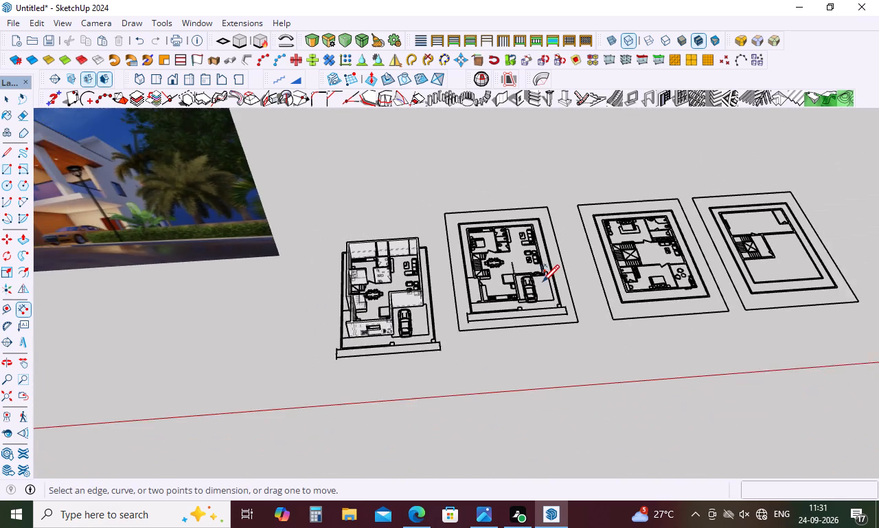
scroll(543, 280, down, 14)
scroll(484, 315, up, 5)
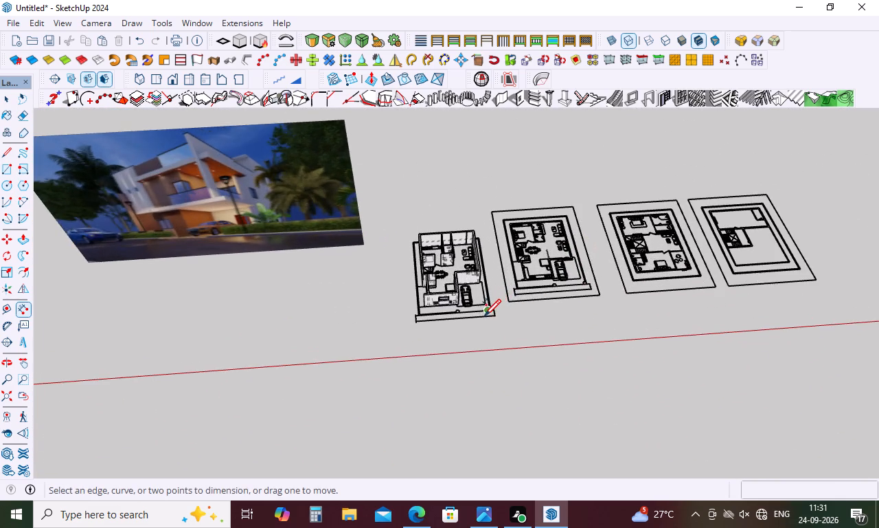
scroll(484, 315, up, 4)
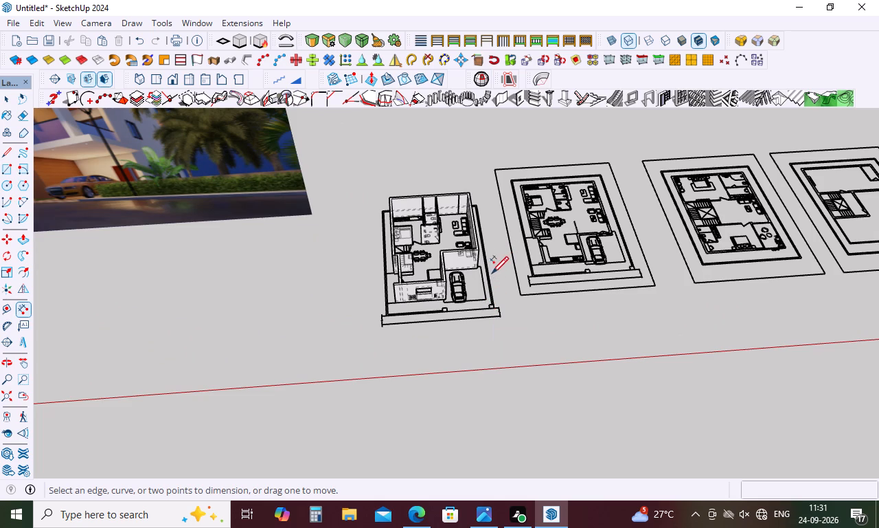
key(k)
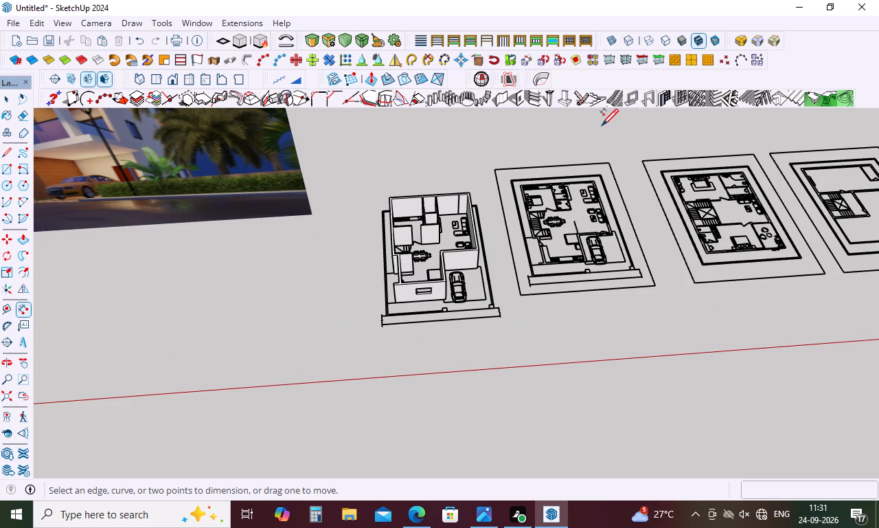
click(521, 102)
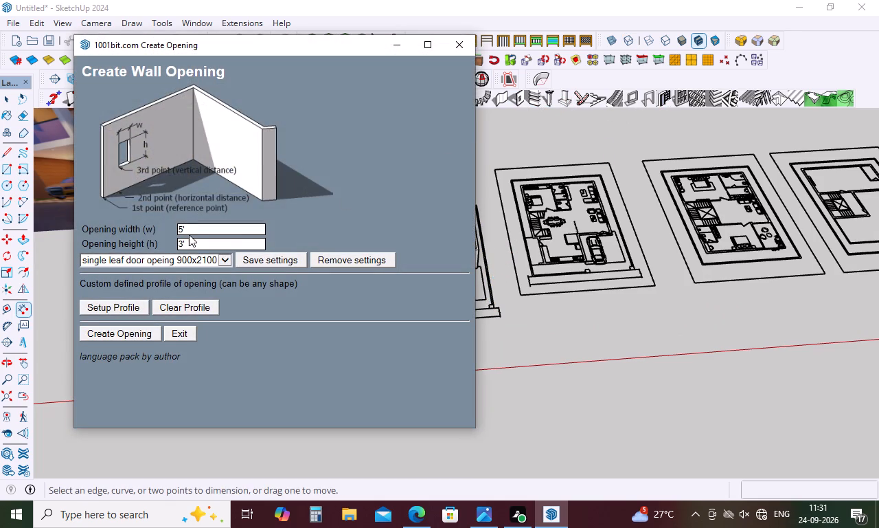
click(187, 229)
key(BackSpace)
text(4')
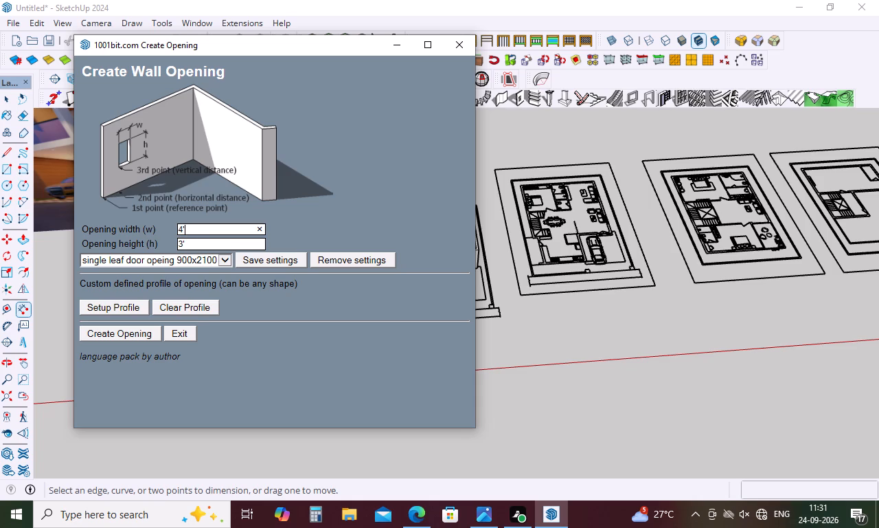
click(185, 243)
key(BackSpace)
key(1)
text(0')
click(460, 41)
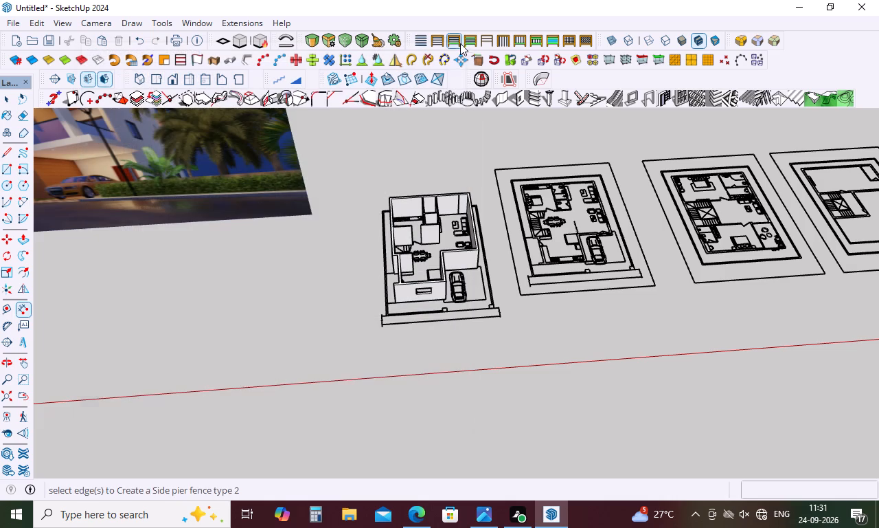
Measure along the porch wall from its inner corner to the near jamb of the double entrance door on the imported ground-floor plan.
scroll(637, 230, up, 5)
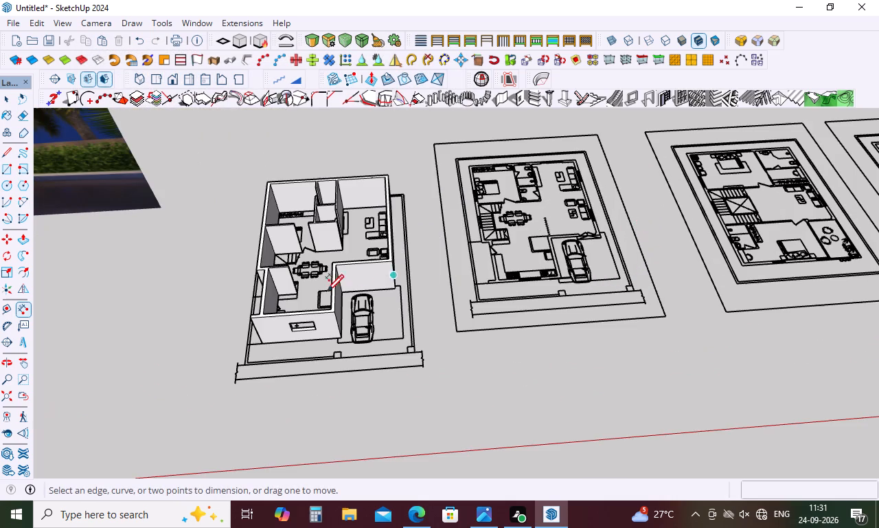
click(28, 311)
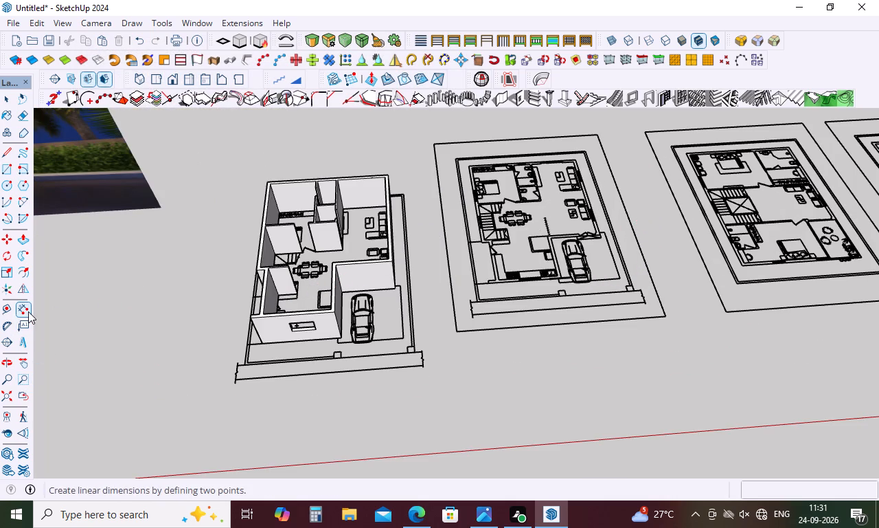
scroll(663, 225, up, 5)
scroll(571, 230, up, 9)
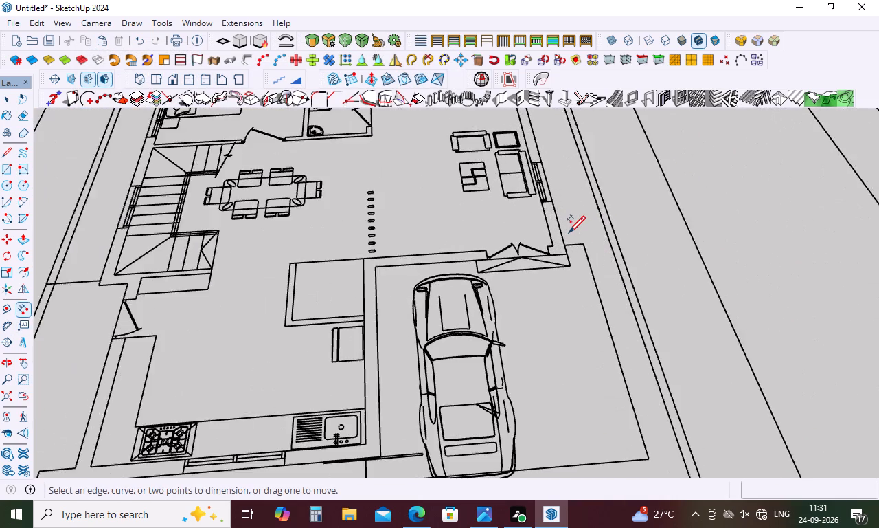
scroll(568, 232, up, 11)
click(564, 305)
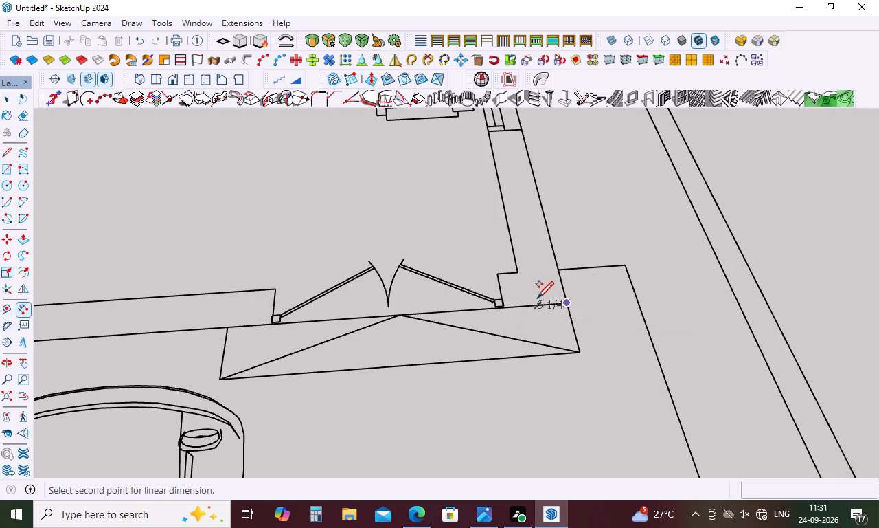
key(space)
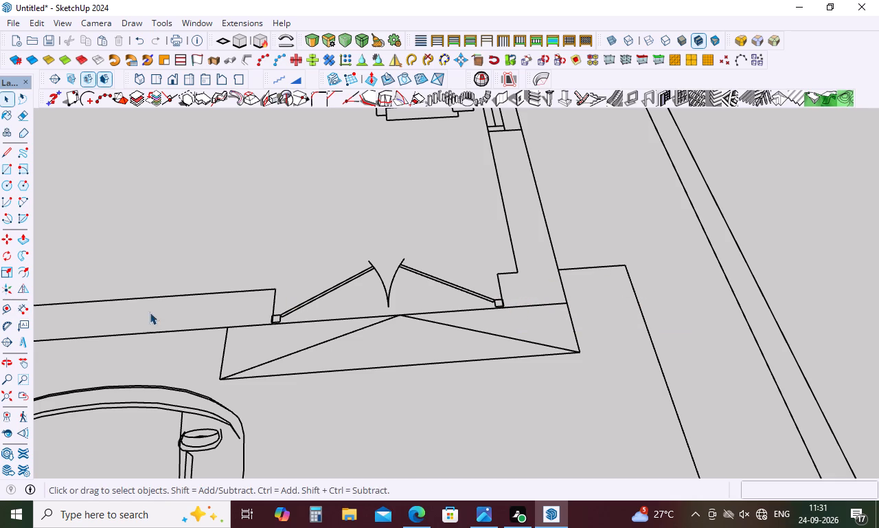
click(20, 311)
scroll(573, 289, down, 3)
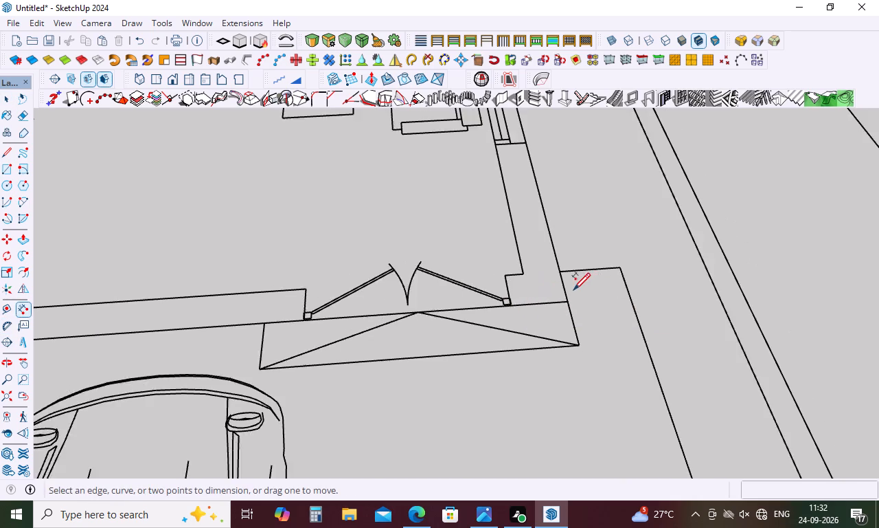
scroll(573, 289, down, 6)
click(296, 311)
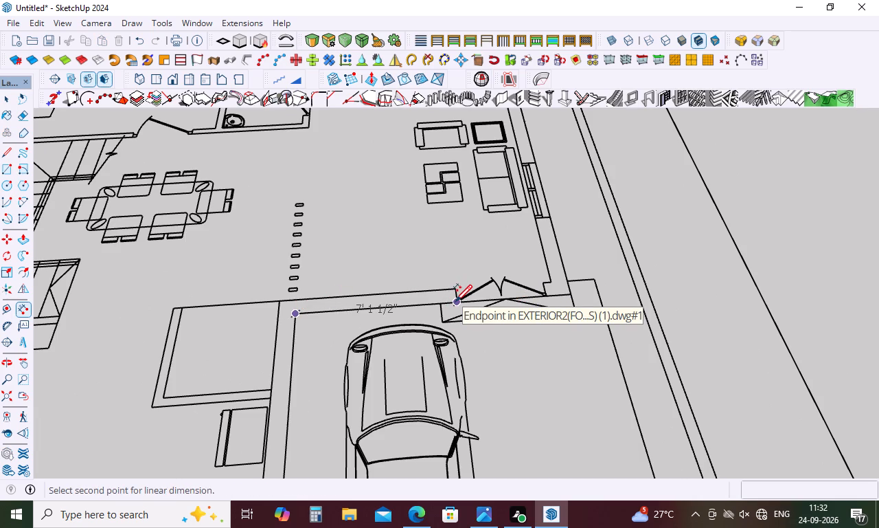
key(Escape)
Place a vertical guide on the walled model's porch entrance wall, 7' from its inner corner with the kitchen side wall.
scroll(513, 217, down, 18)
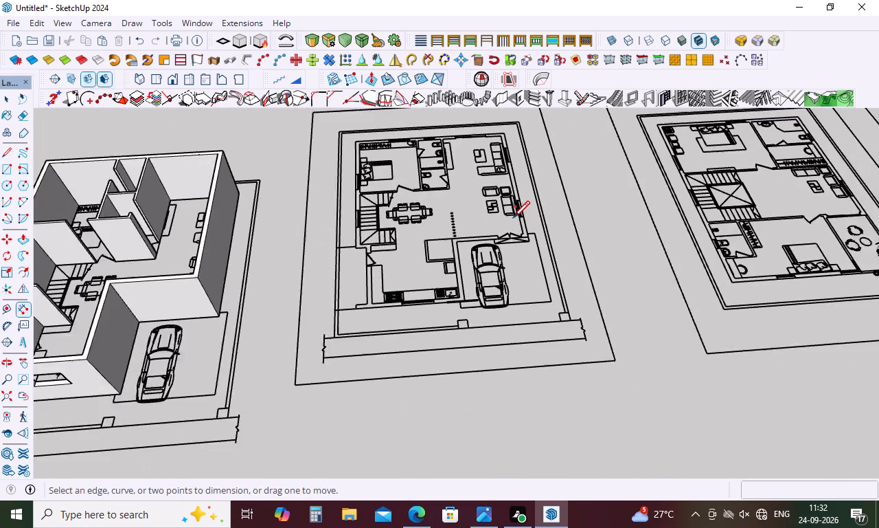
scroll(513, 217, down, 12)
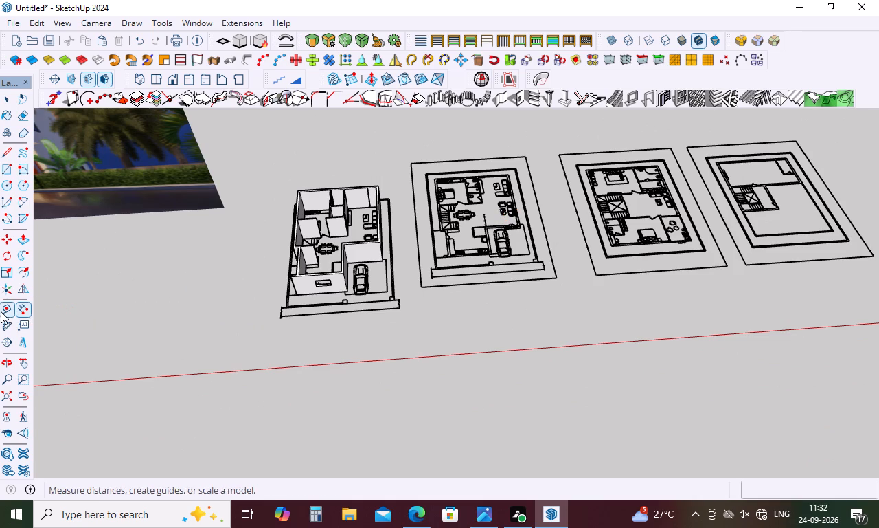
click(1, 311)
scroll(354, 259, up, 13)
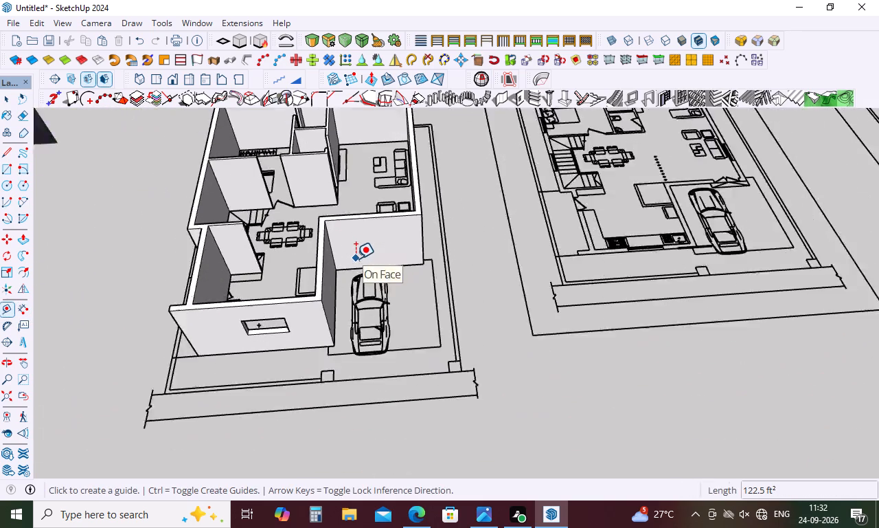
scroll(356, 258, up, 13)
click(289, 292)
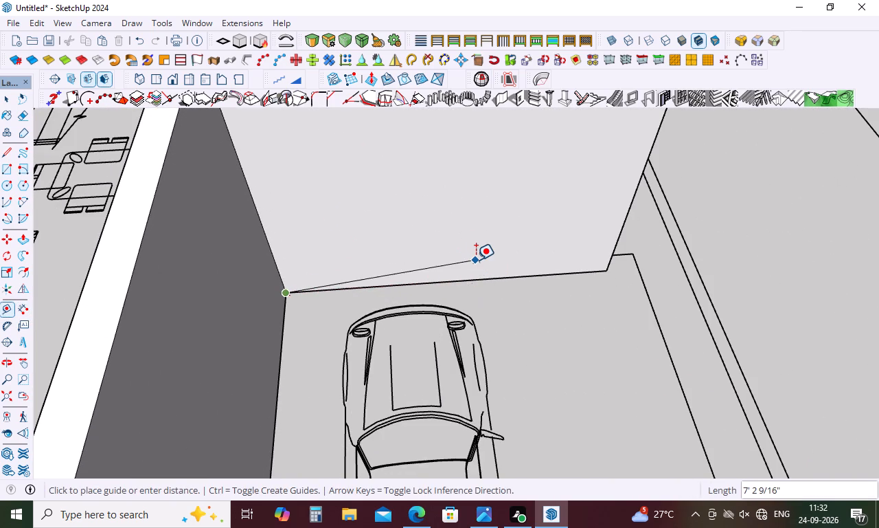
scroll(476, 260, down, 6)
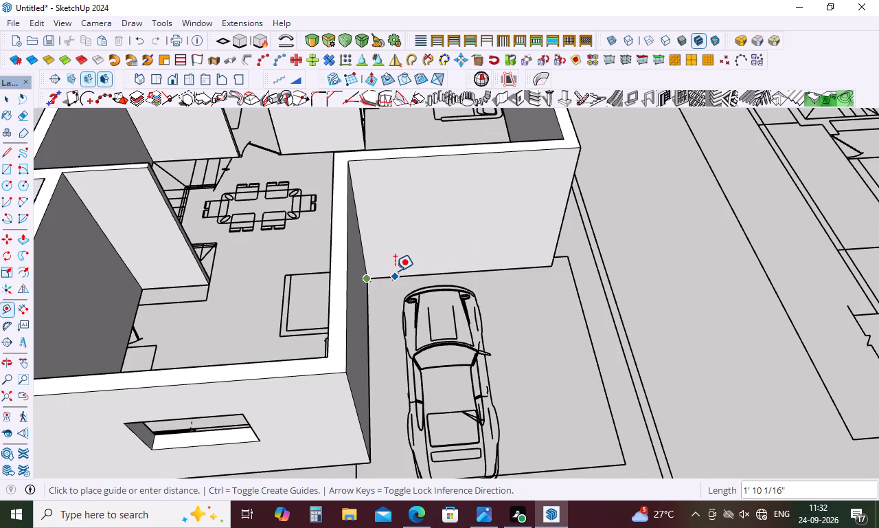
key(space)
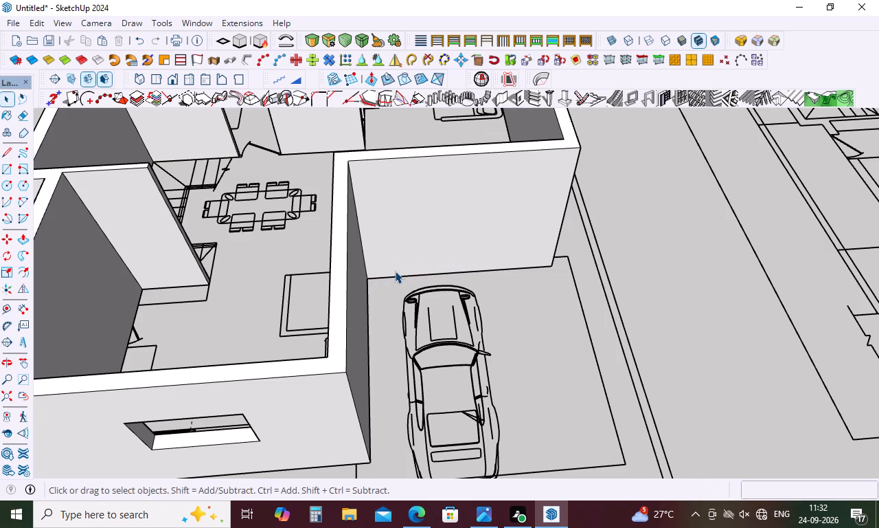
key(t)
click(358, 237)
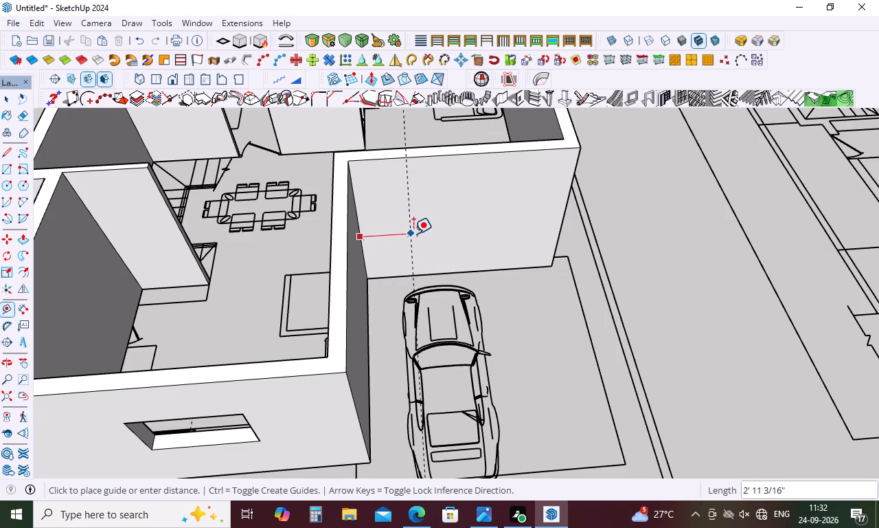
middle_drag(459, 235, 459, 109)
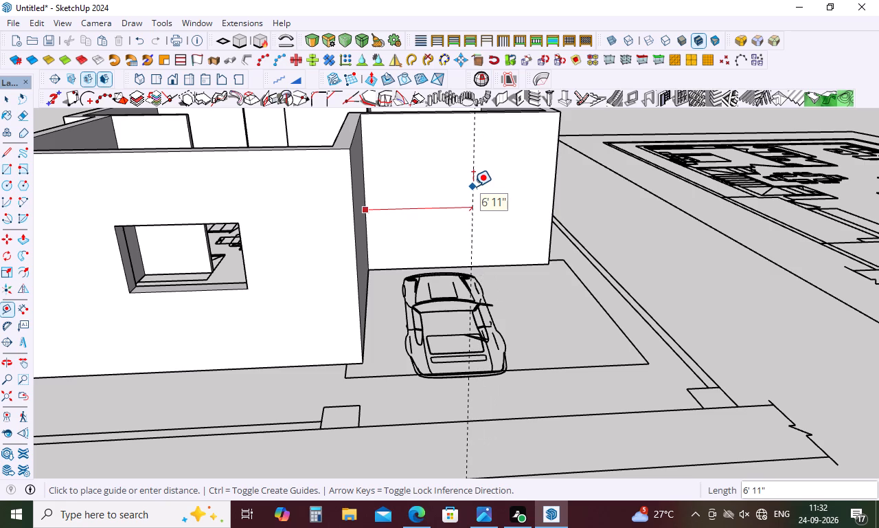
key(7)
key(apostrophe)
key(Return)
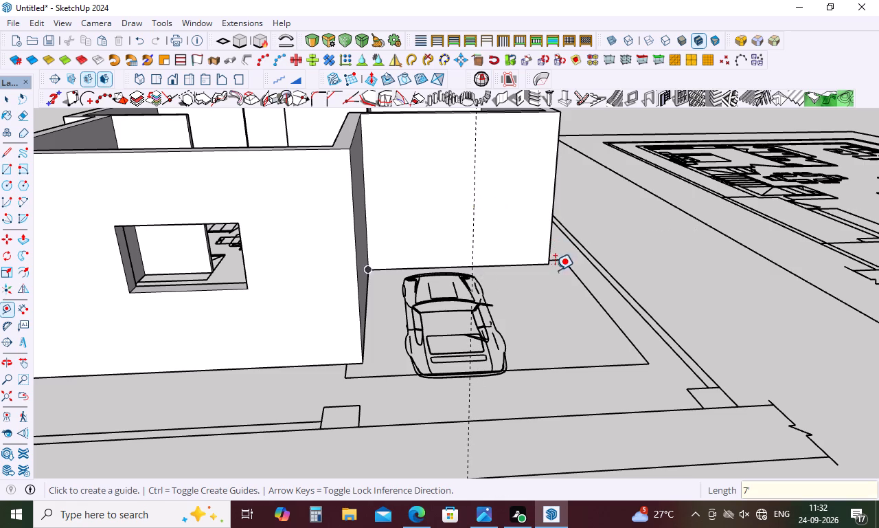
key(Escape)
scroll(486, 302, down, 9)
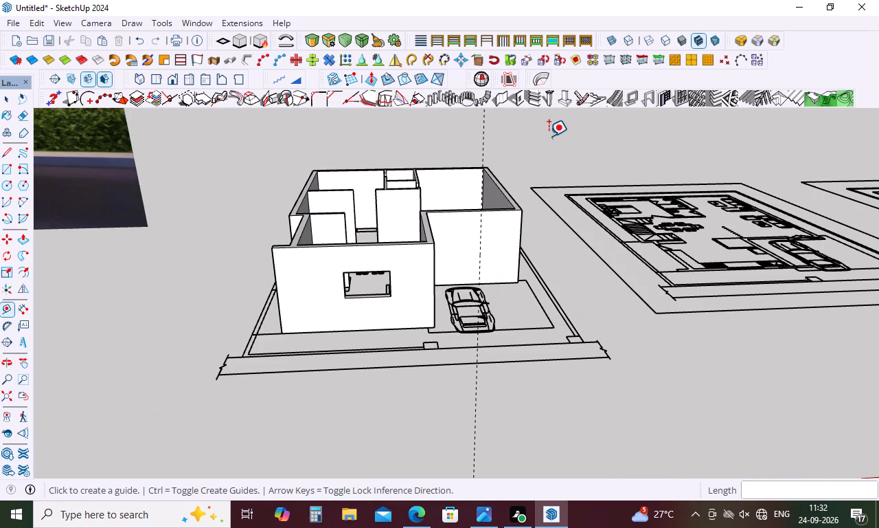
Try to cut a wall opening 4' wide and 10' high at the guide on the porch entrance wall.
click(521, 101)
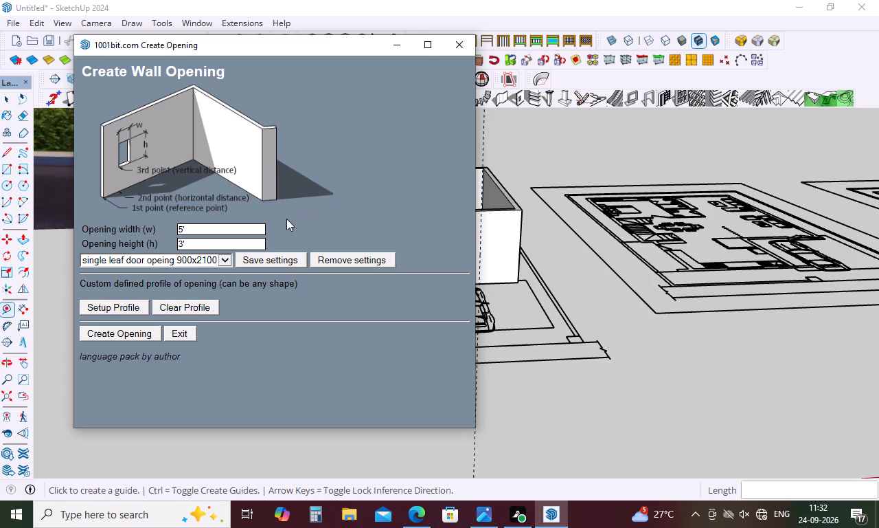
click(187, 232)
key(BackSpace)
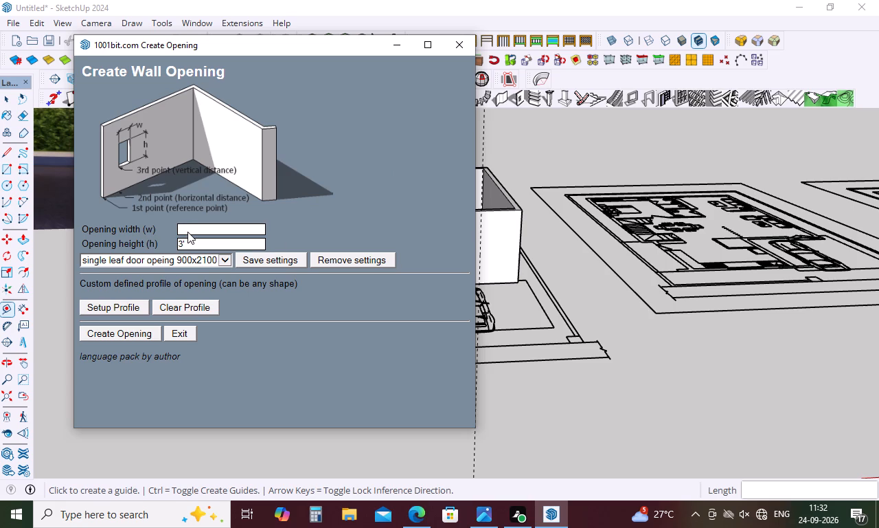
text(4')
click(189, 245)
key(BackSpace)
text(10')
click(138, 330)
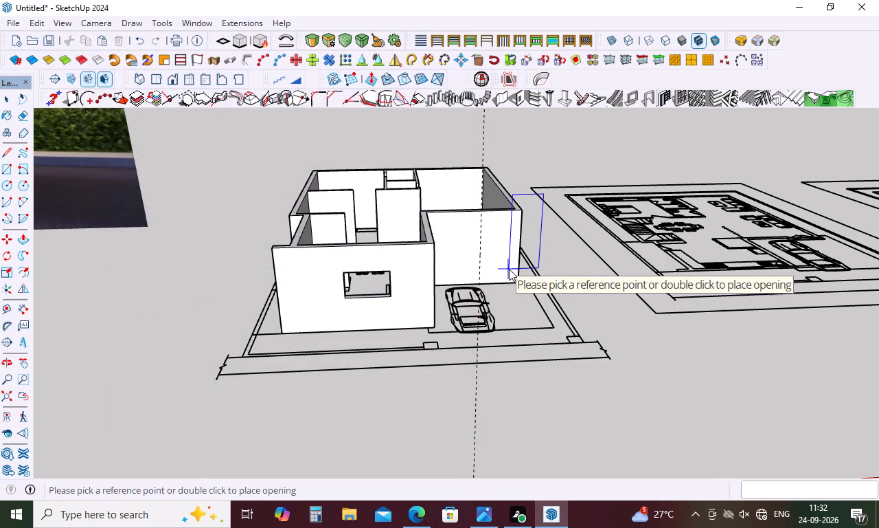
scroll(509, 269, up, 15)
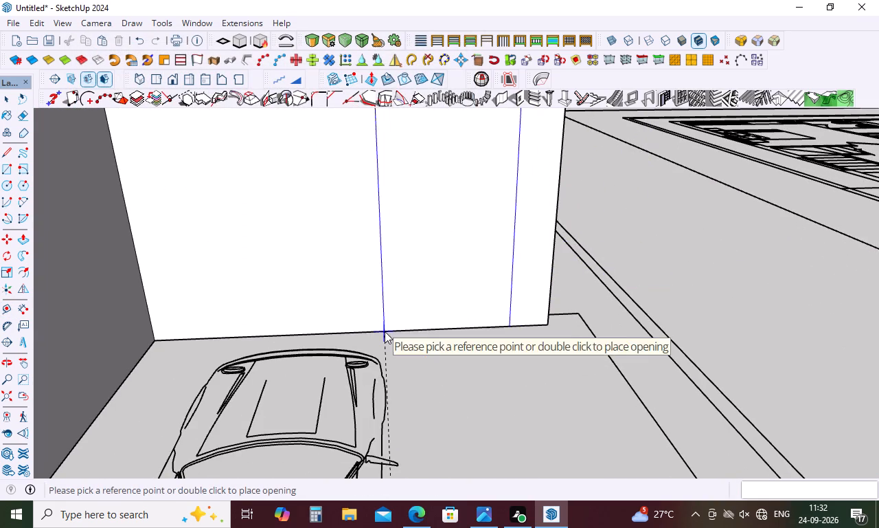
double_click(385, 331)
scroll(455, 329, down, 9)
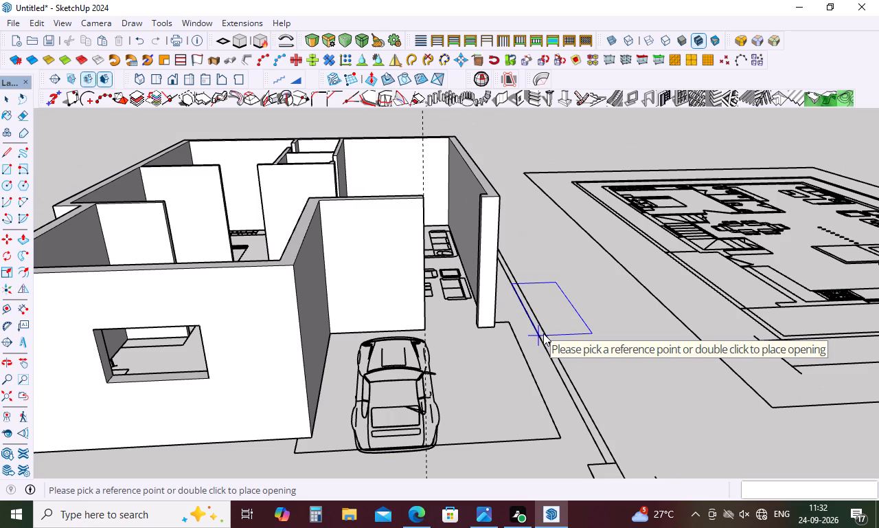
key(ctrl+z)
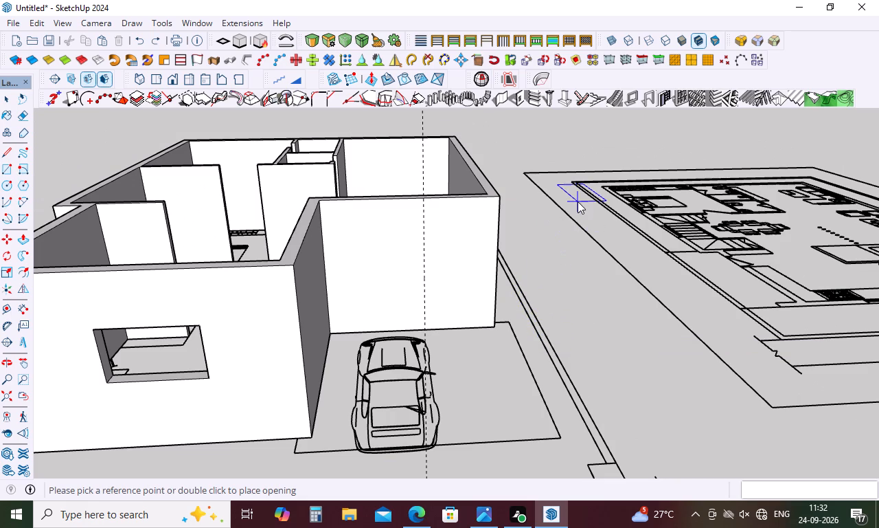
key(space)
Cut a door opening 4' wide and 7' high through the porch entrance wall, starting at the guide's base.
click(521, 100)
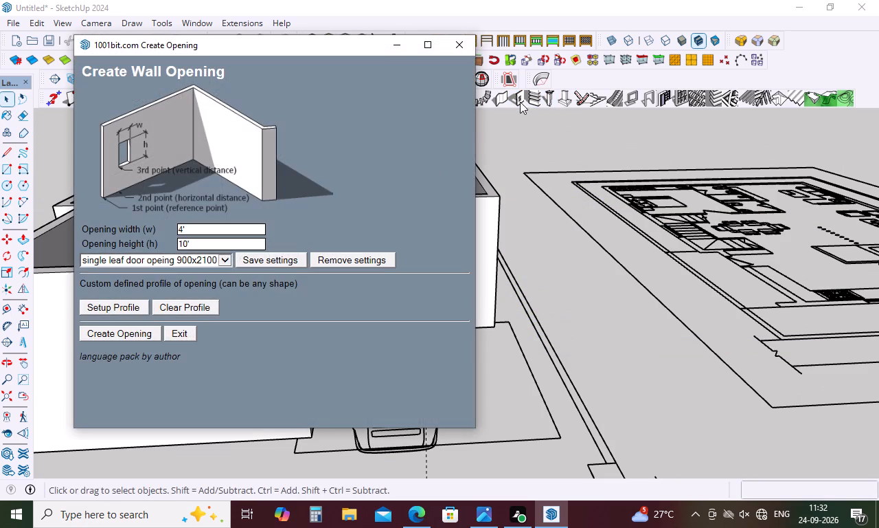
click(199, 245)
key(BackSpace)
key(7)
key(apostrophe)
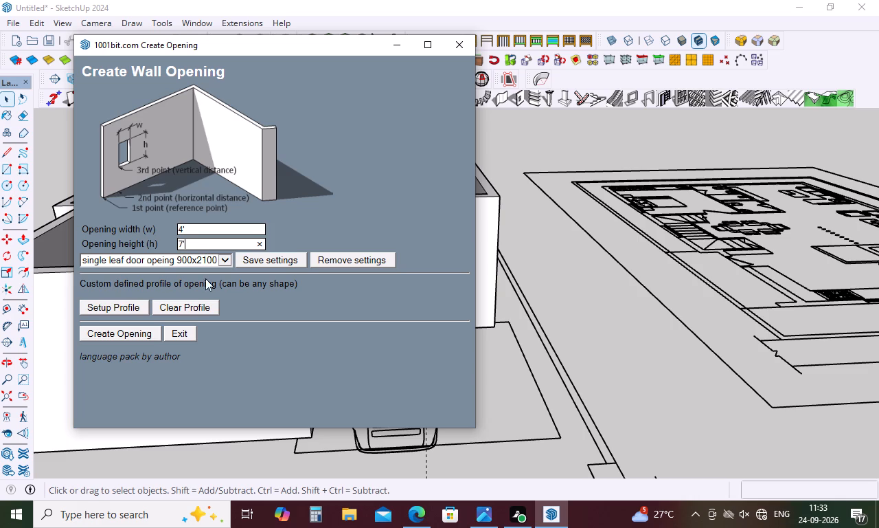
click(113, 337)
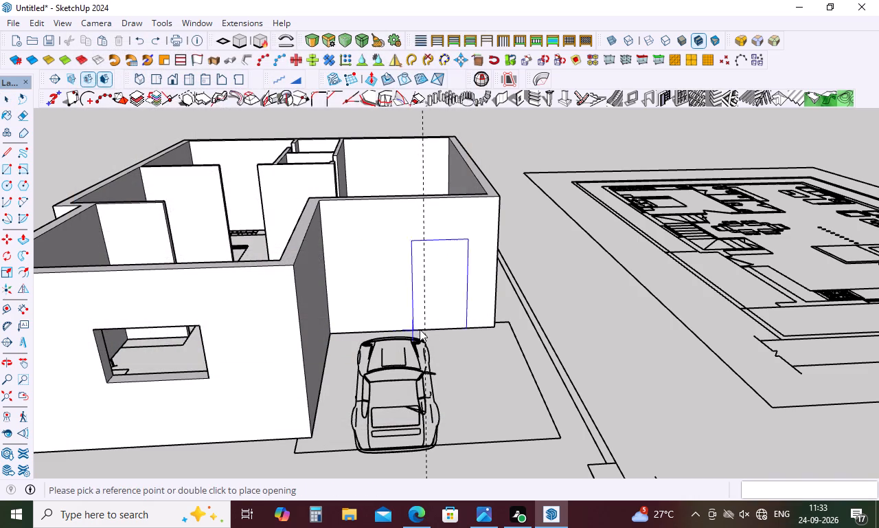
scroll(436, 325, up, 10)
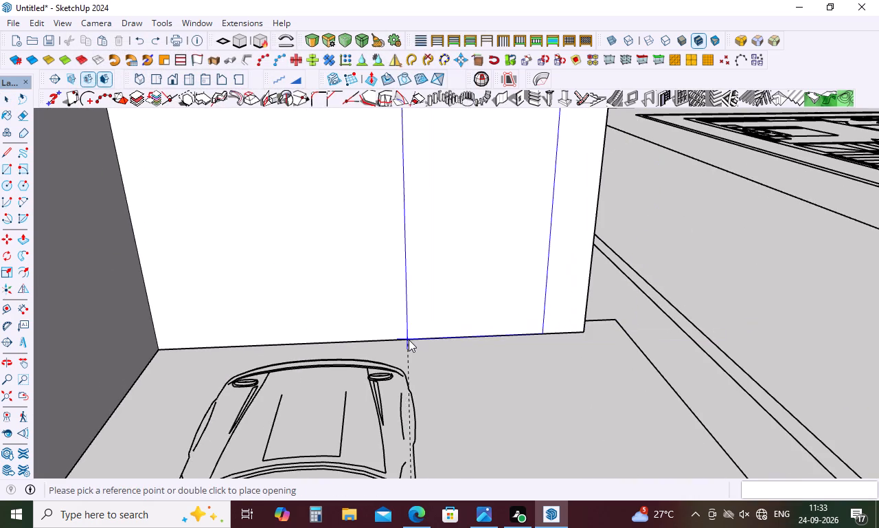
double_click(409, 340)
scroll(431, 341, down, 9)
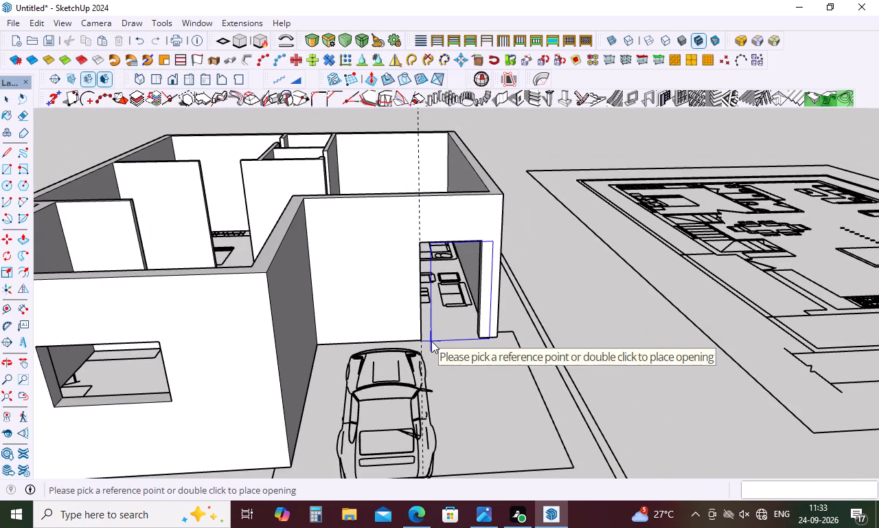
middle_drag(548, 327, 542, 245)
middle_click(540, 238)
middle_drag(540, 237, 505, 278)
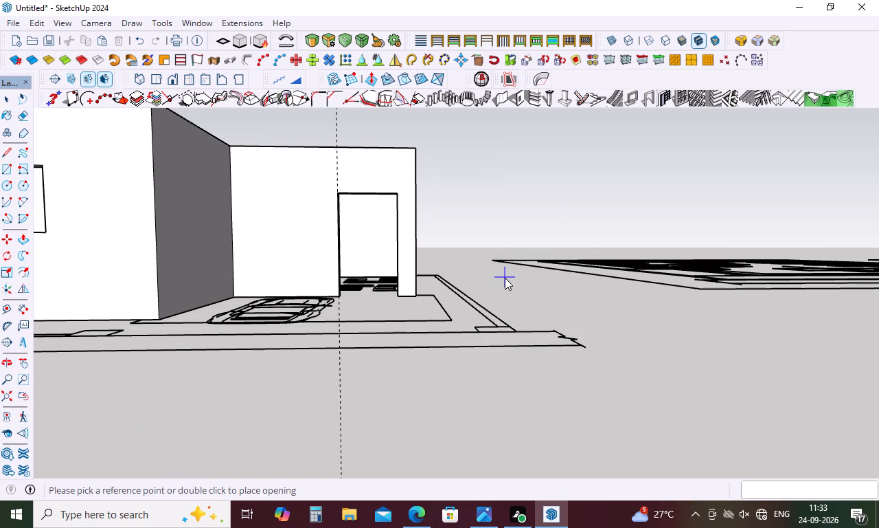
key(space)
Examine the walled model with its porch entrance opening alongside the imported ground-floor plan.
scroll(503, 280, down, 8)
middle_drag(503, 278, 494, 338)
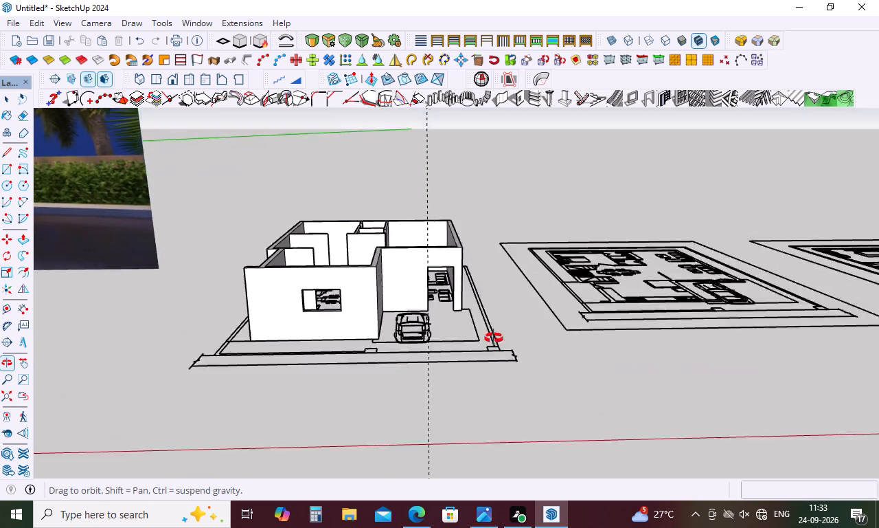
middle_drag(494, 338, 356, 416)
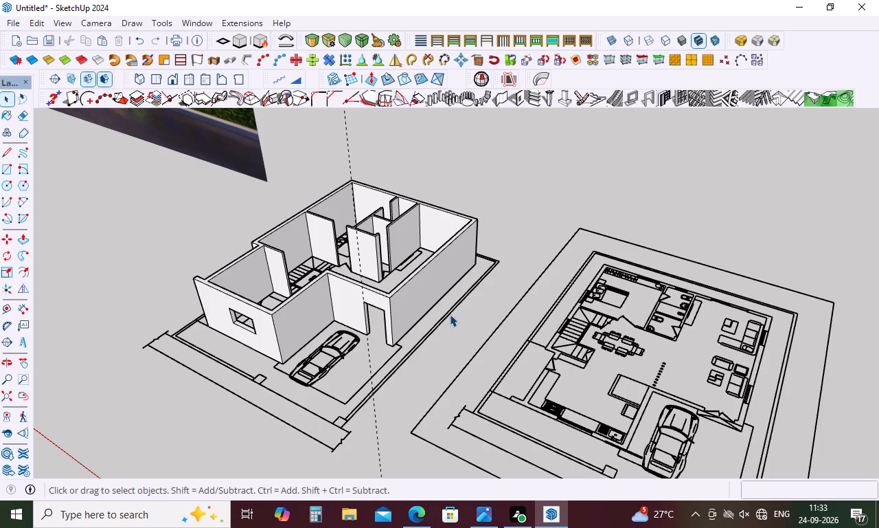
scroll(451, 312, down, 3)
middle_drag(455, 317, 460, 320)
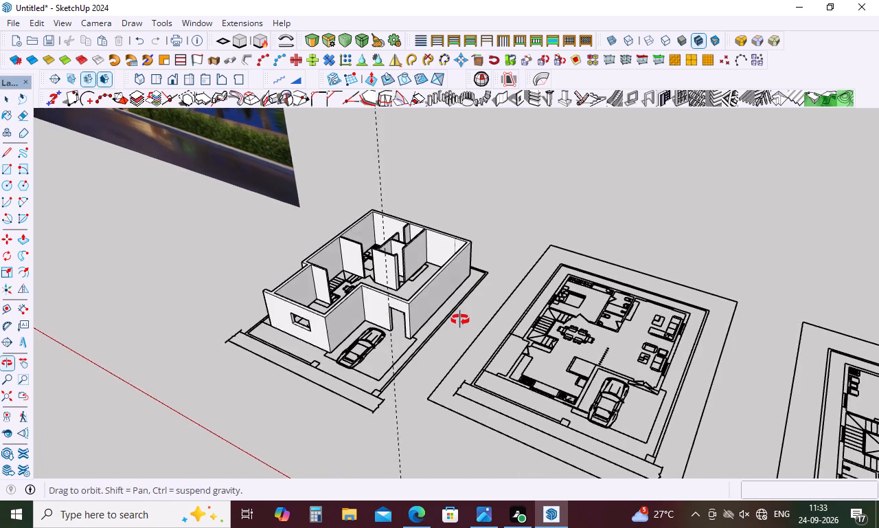
middle_drag(460, 320, 608, 286)
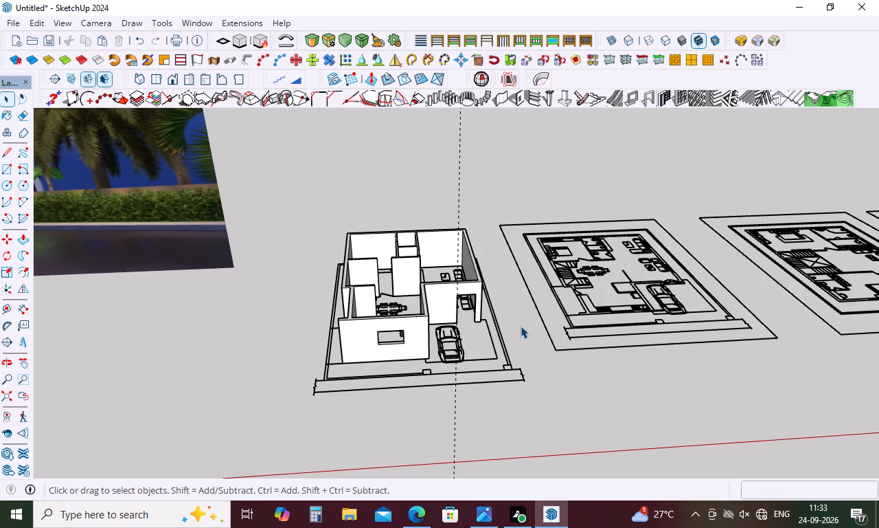
scroll(521, 326, up, 9)
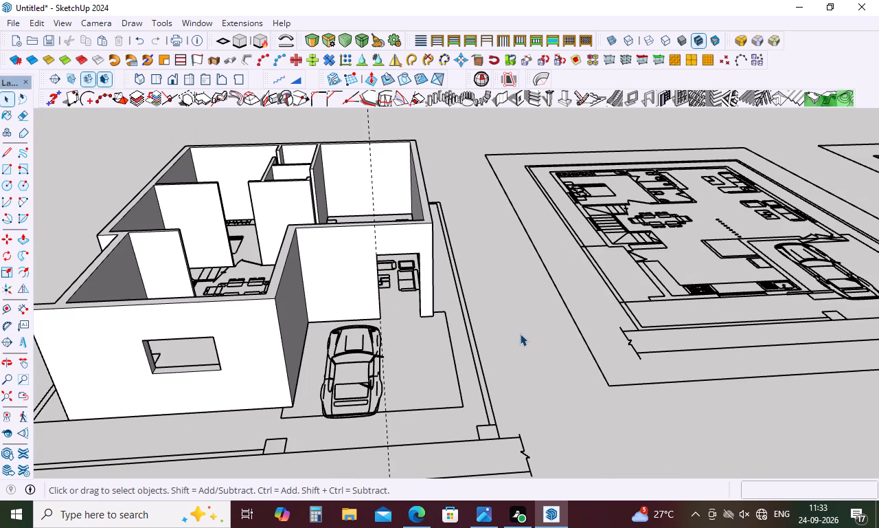
scroll(523, 353, down, 3)
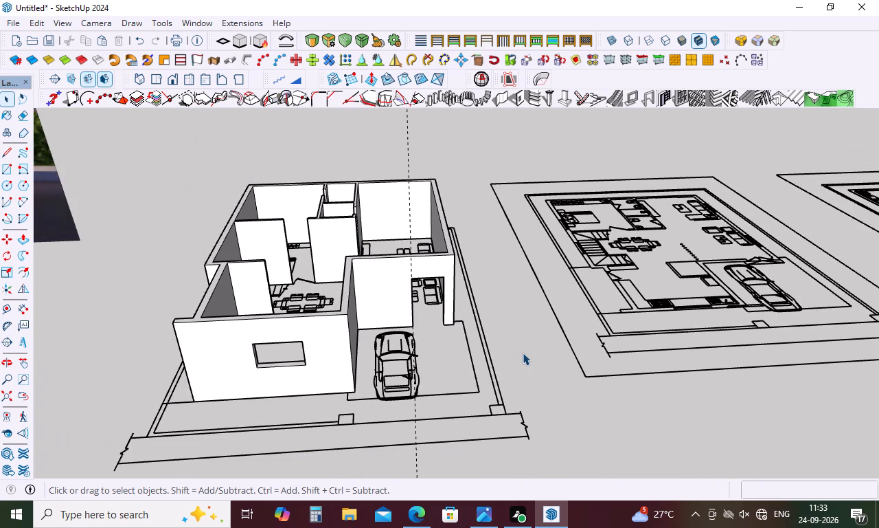
scroll(523, 353, down, 3)
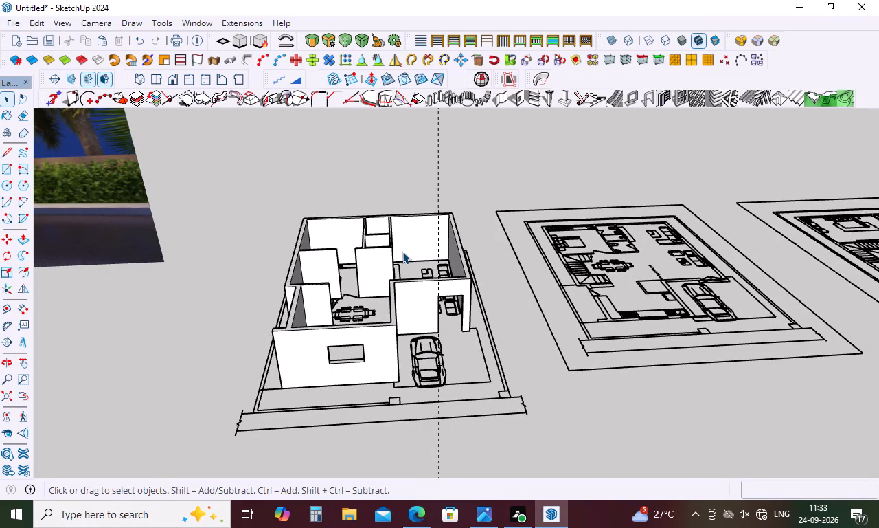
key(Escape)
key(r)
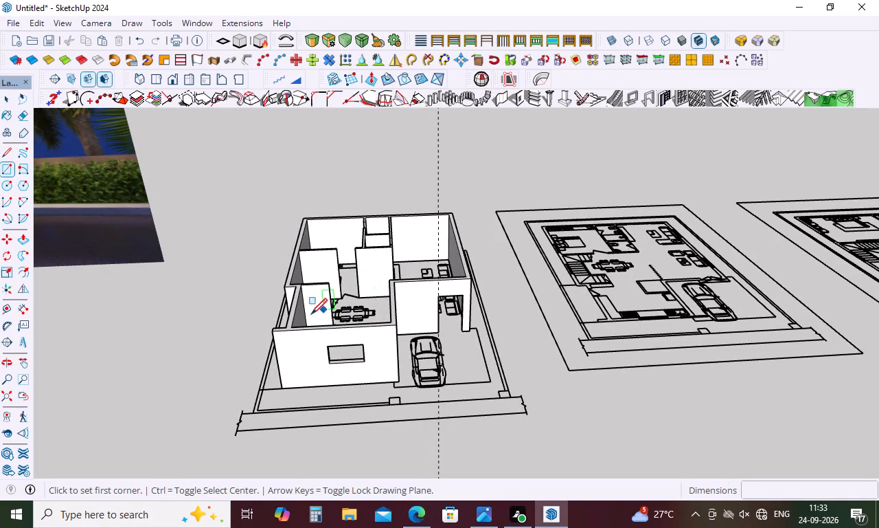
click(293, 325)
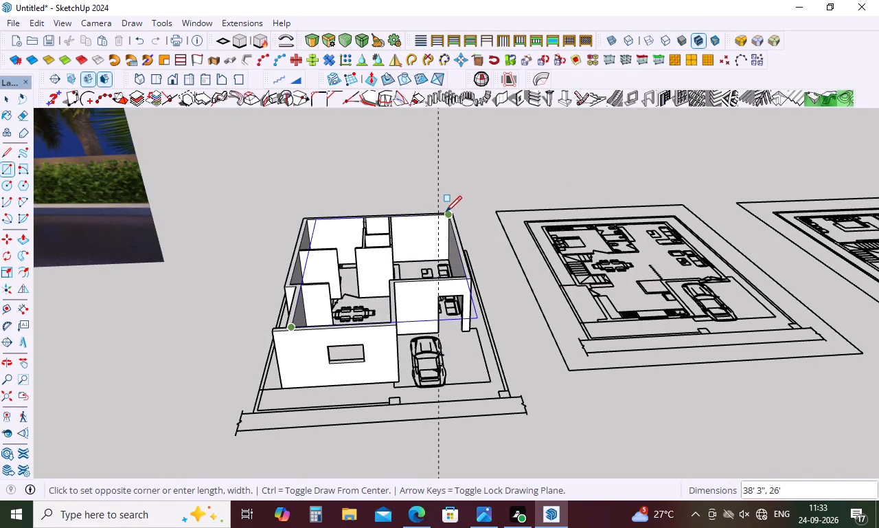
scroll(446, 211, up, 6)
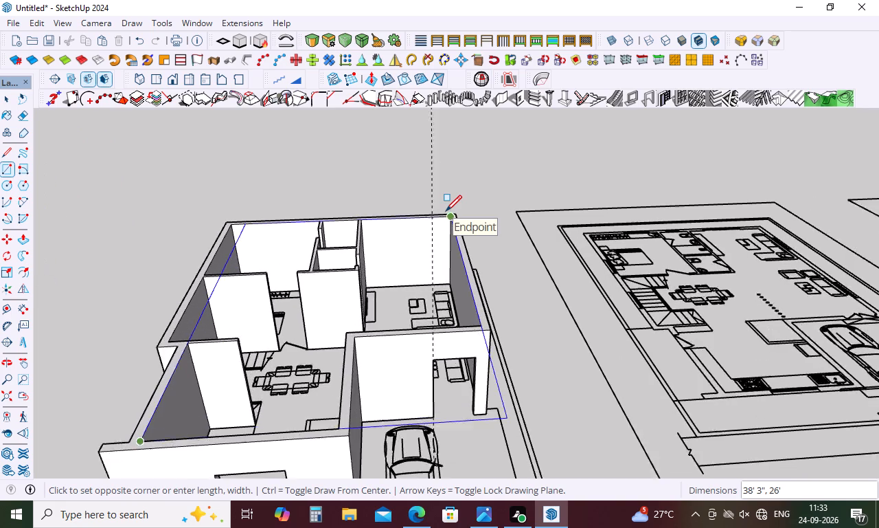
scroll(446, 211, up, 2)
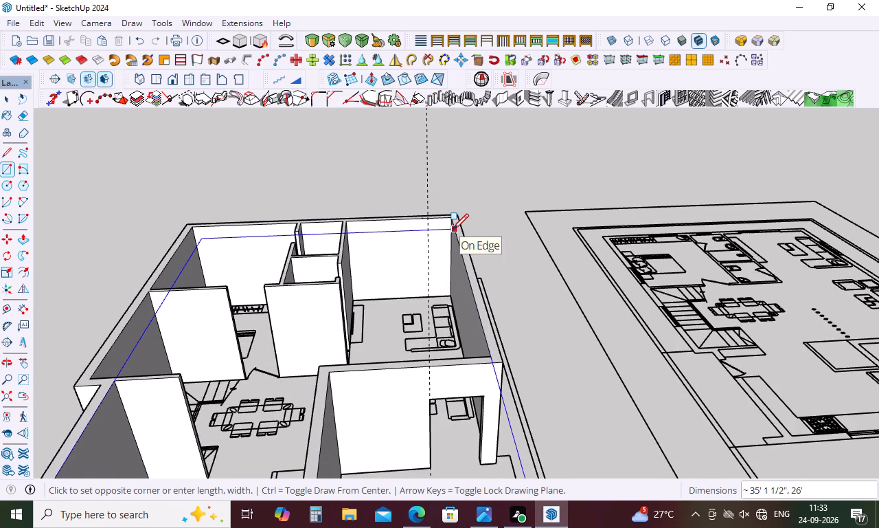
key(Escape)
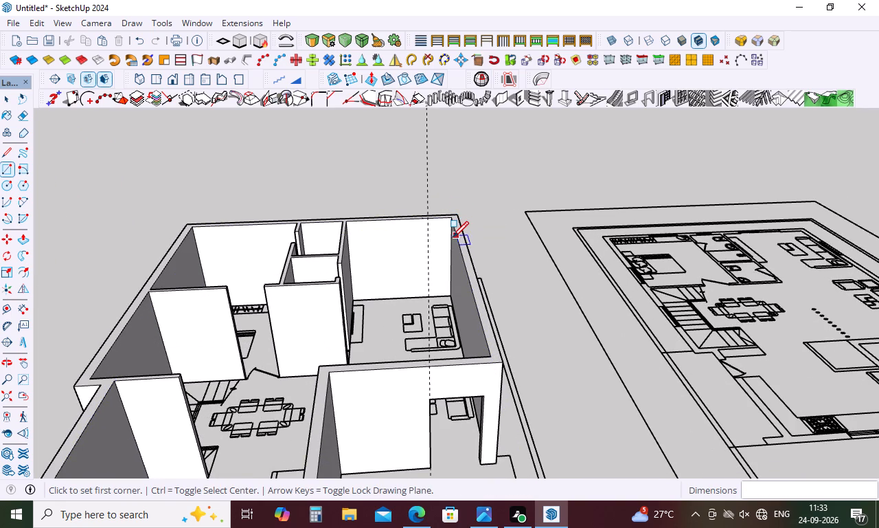
Draw a 27' 9" by 25' 10 1/2" rectangle at wall-top level, from the rear inner corner to the opposite inner corner at the porch wall.
key(r)
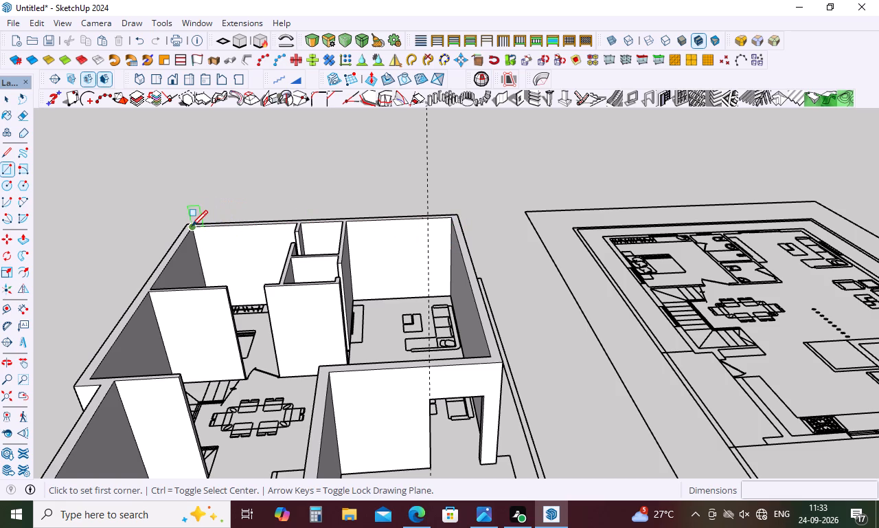
click(192, 226)
scroll(342, 277, down, 4)
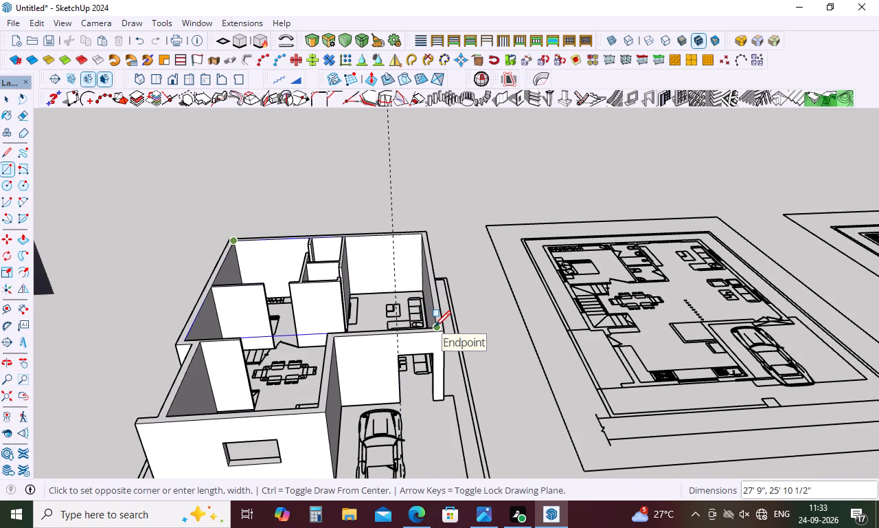
scroll(435, 327, up, 7)
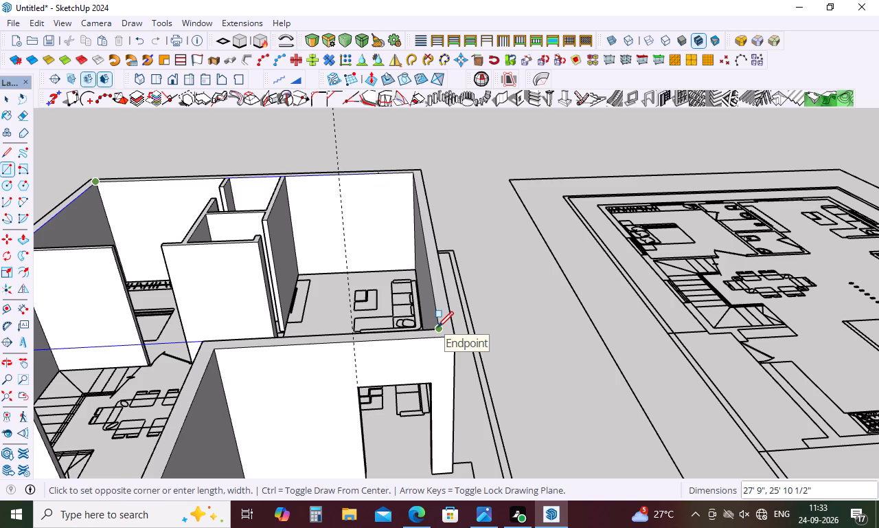
click(437, 327)
scroll(448, 298, down, 4)
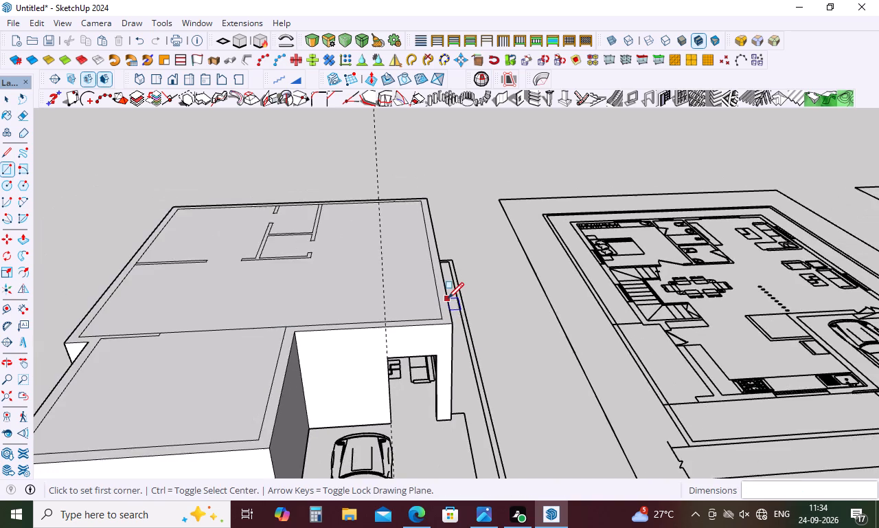
scroll(448, 298, down, 3)
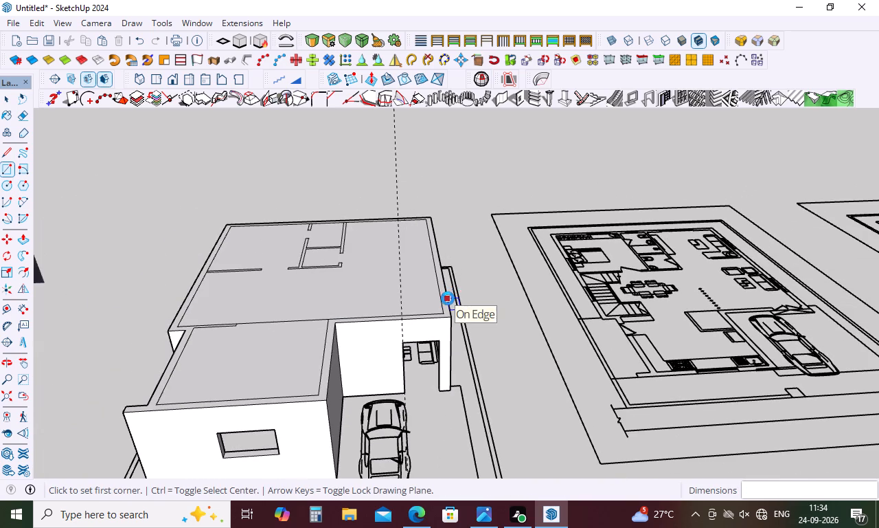
key(space)
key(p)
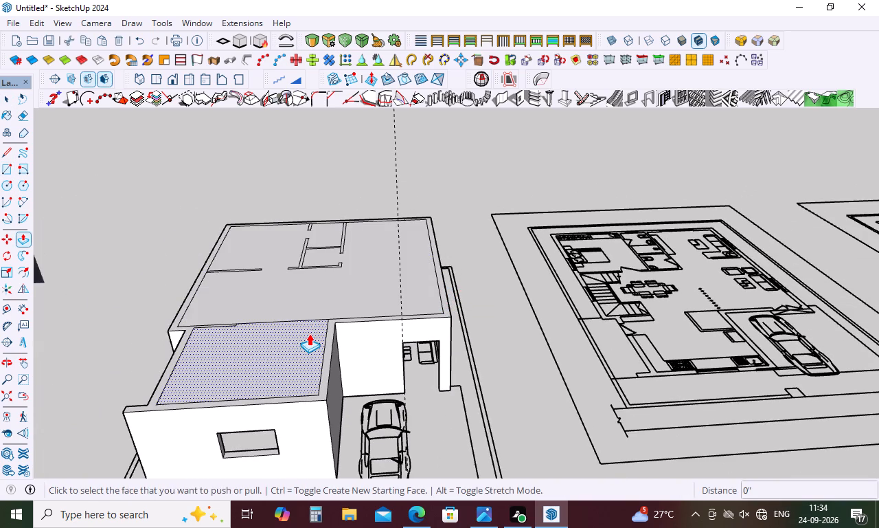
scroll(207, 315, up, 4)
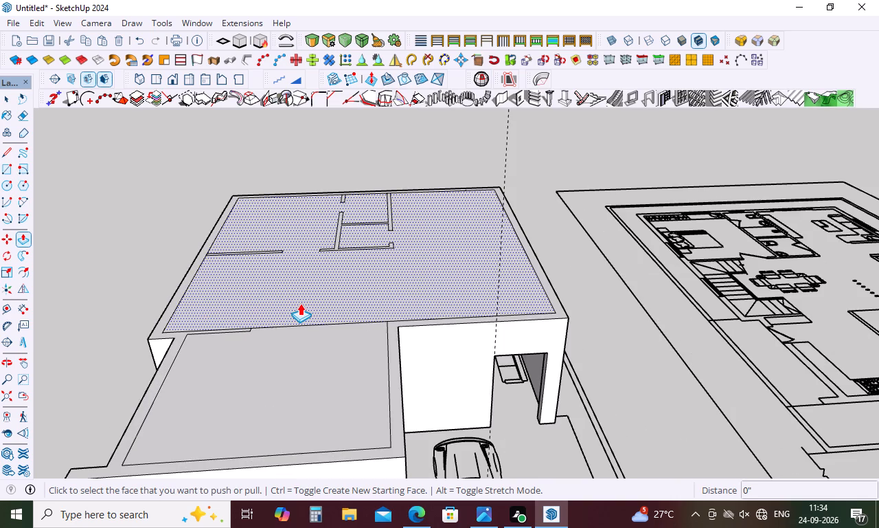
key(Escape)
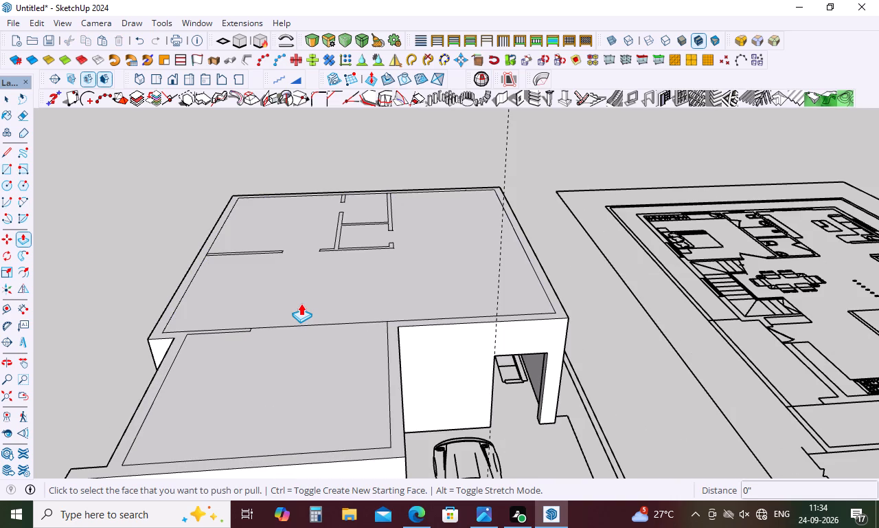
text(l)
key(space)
Draw a 4 1/2" line across the wall thickness at the inner corner where the two wall-top faces meet.
scroll(194, 311, up, 7)
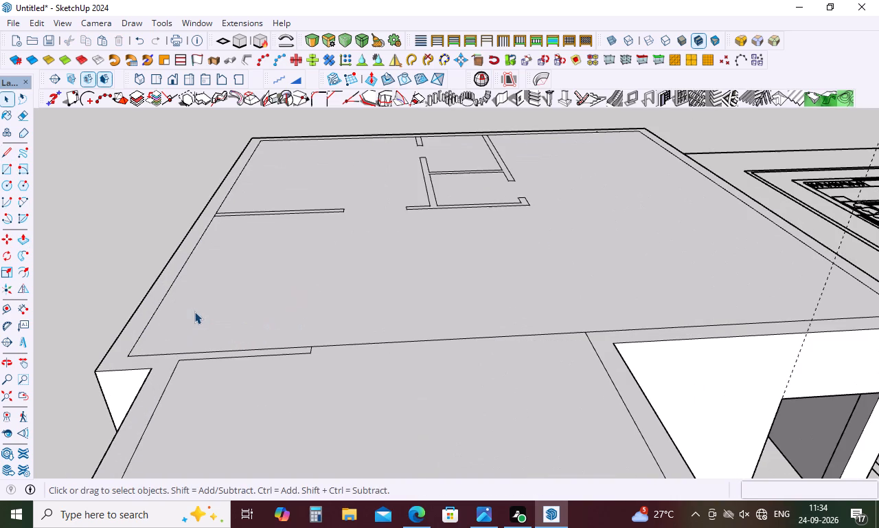
key(l)
click(181, 360)
scroll(181, 357, up, 2)
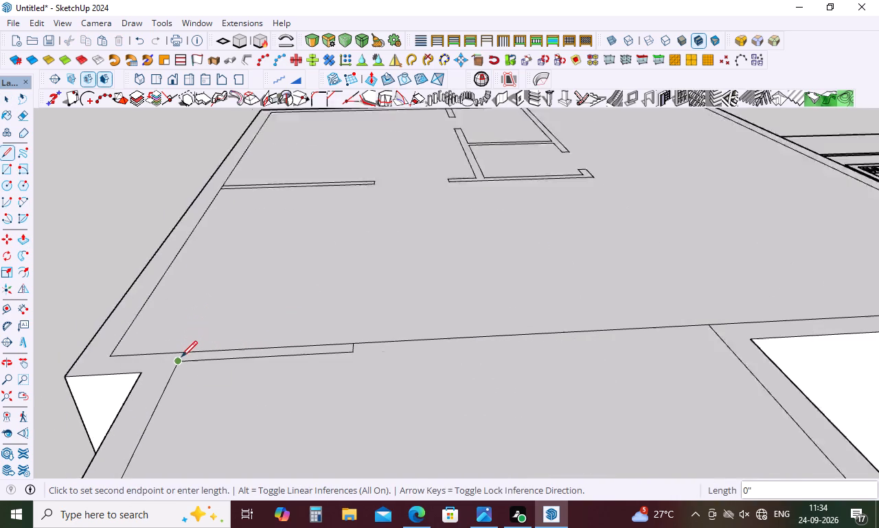
scroll(181, 357, up, 9)
click(187, 349)
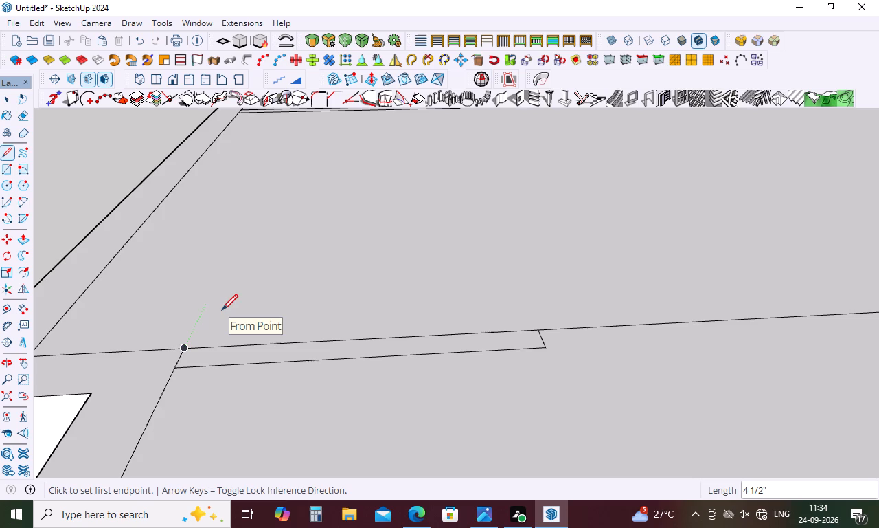
key(Escape)
Erase the shared wall edges between the main and front wall-top faces to merge them into one face.
key(e)
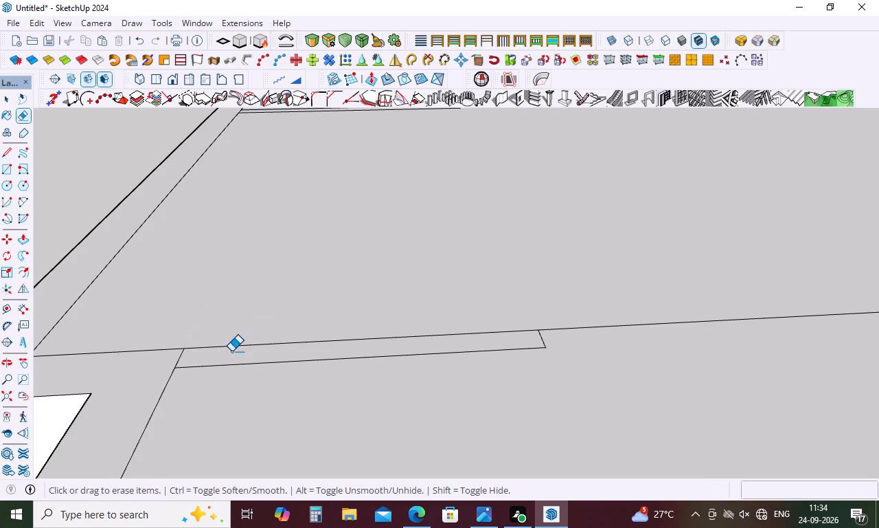
click(231, 351)
drag(244, 344, 244, 353)
drag(244, 360, 244, 369)
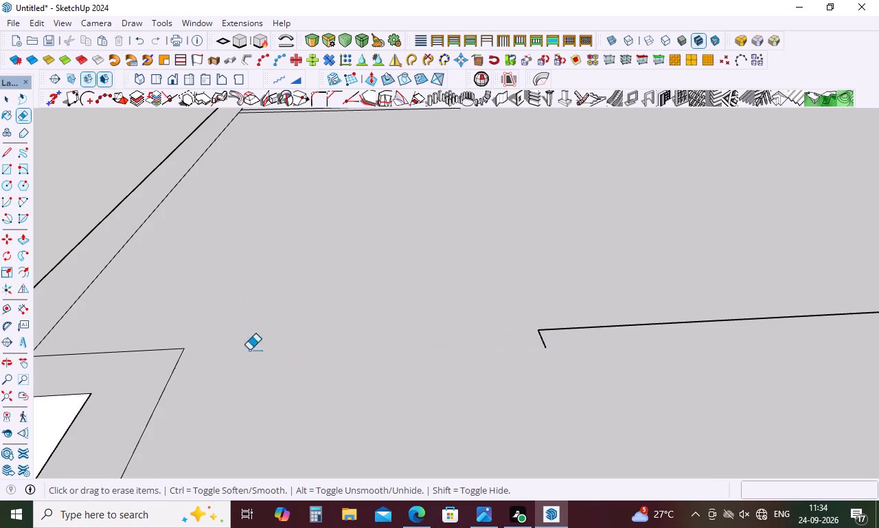
scroll(264, 322, down, 5)
drag(570, 321, 565, 339)
scroll(458, 314, down, 4)
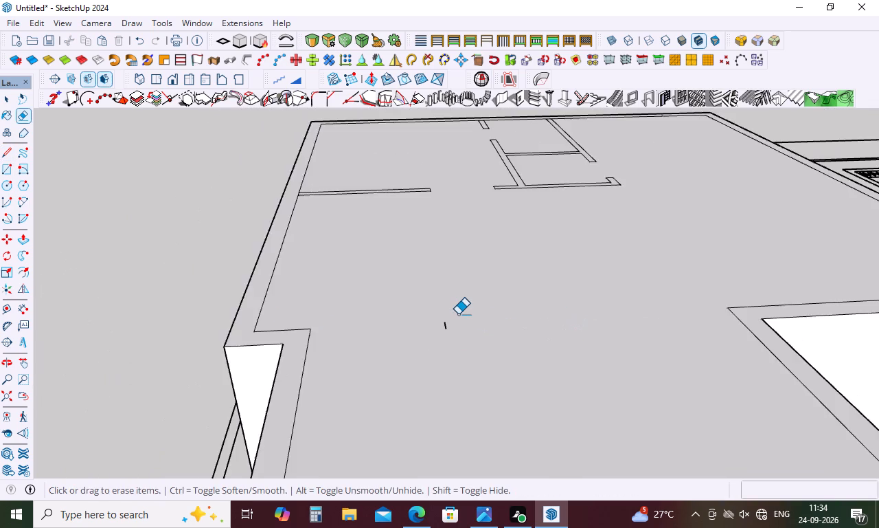
scroll(458, 314, down, 6)
scroll(434, 316, up, 5)
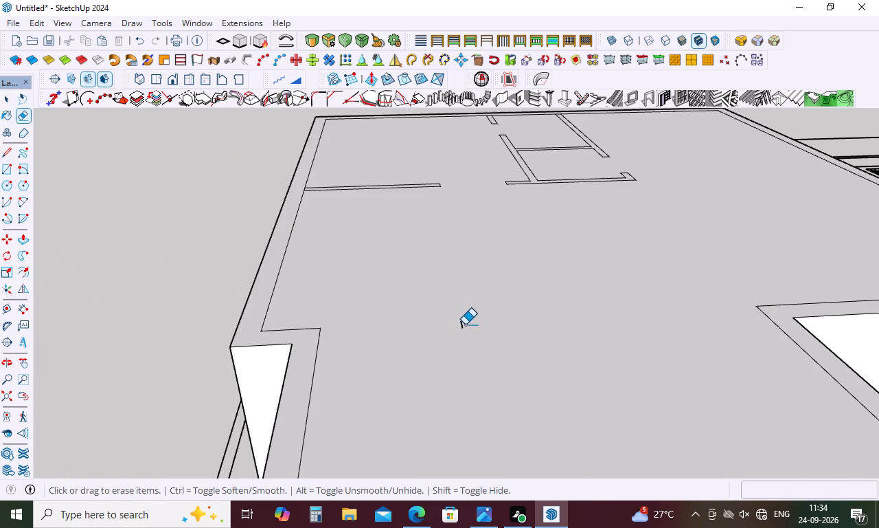
click(461, 325)
Erase the outlines of all the interior partition walls from the merged top face.
scroll(435, 356, down, 14)
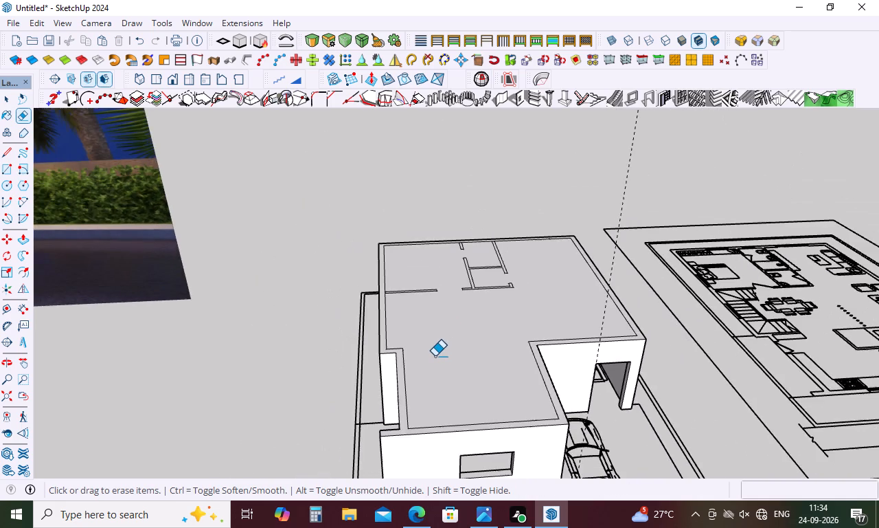
scroll(471, 245, up, 9)
click(450, 252)
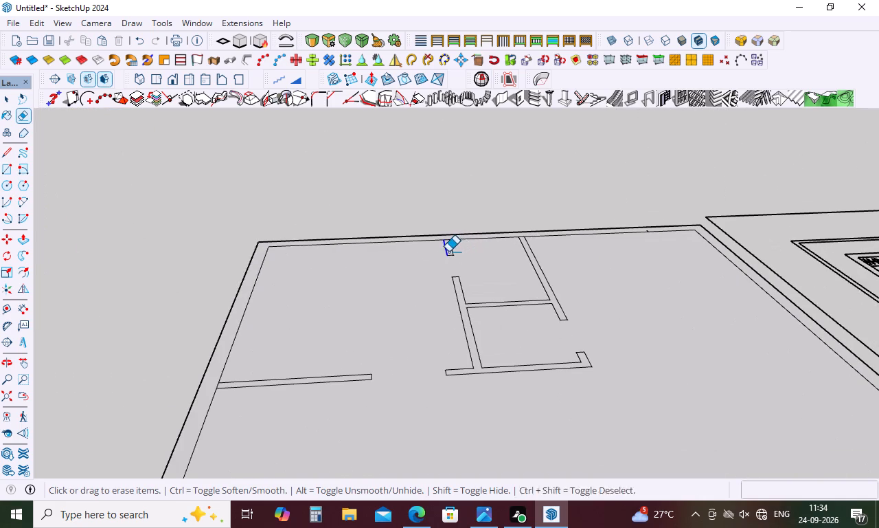
drag(454, 251, 447, 256)
drag(532, 246, 523, 275)
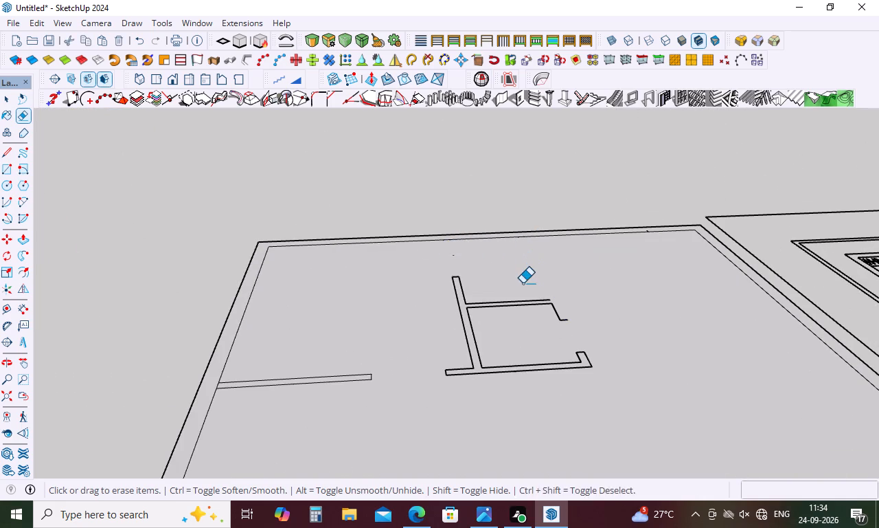
drag(533, 287, 523, 331)
drag(585, 353, 577, 377)
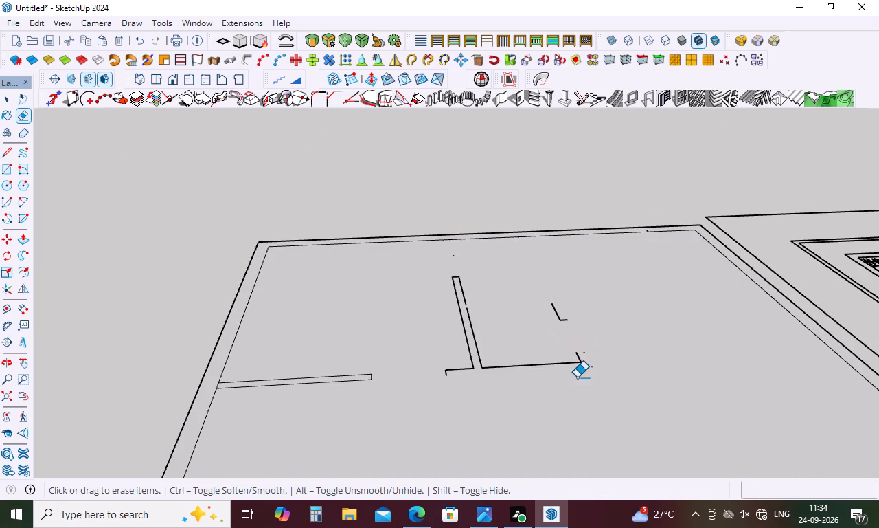
drag(582, 358, 574, 369)
drag(561, 318, 553, 332)
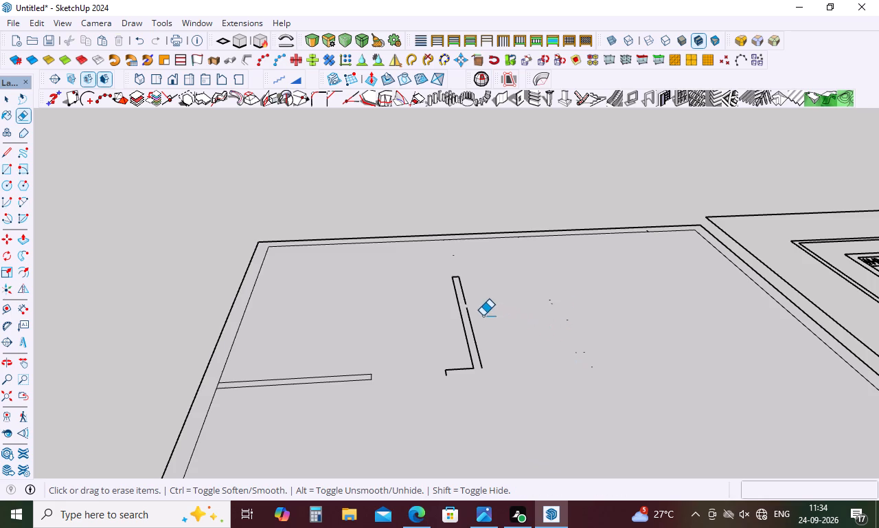
drag(469, 324, 464, 351)
drag(461, 366, 459, 377)
click(482, 370)
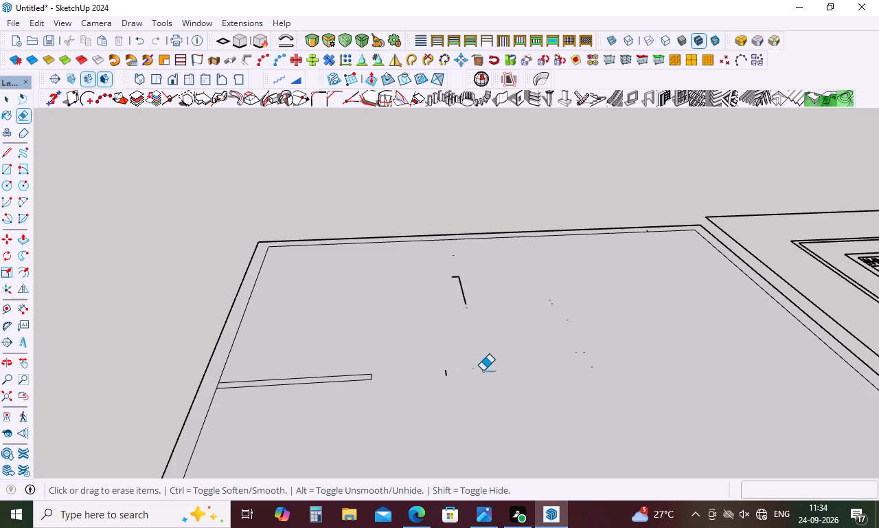
click(442, 373)
drag(456, 371, 445, 381)
drag(472, 299, 461, 311)
drag(458, 271, 447, 291)
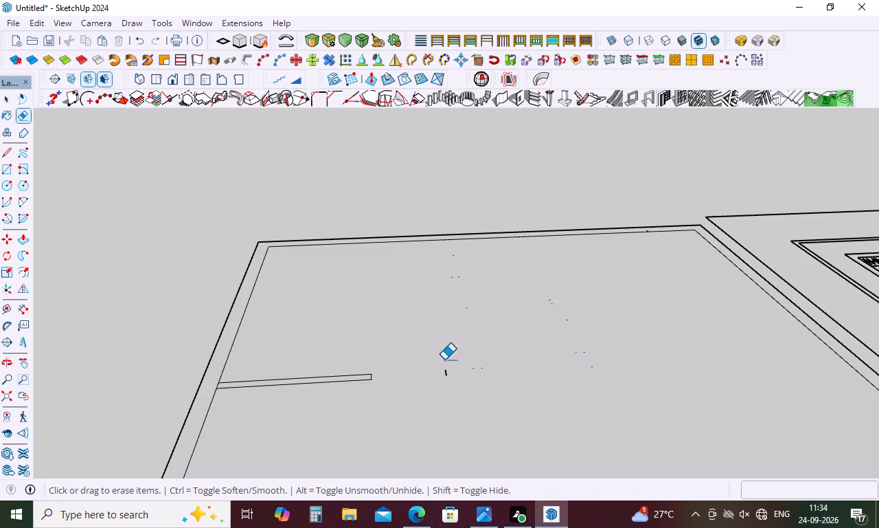
drag(444, 368, 446, 379)
drag(360, 373, 358, 383)
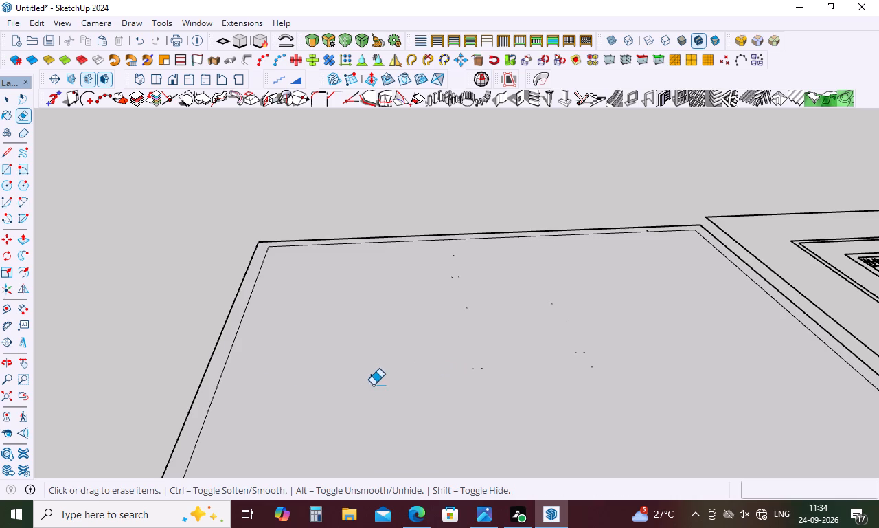
click(374, 381)
Erase the stray edge specks left by the partitions on the porch side of the top face.
drag(552, 302, 551, 316)
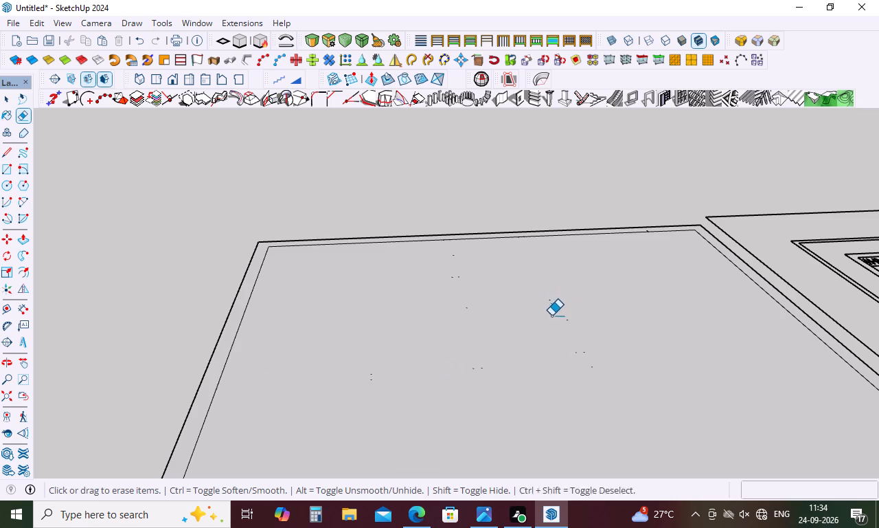
drag(551, 316, 551, 319)
drag(571, 320, 558, 350)
drag(592, 357, 588, 357)
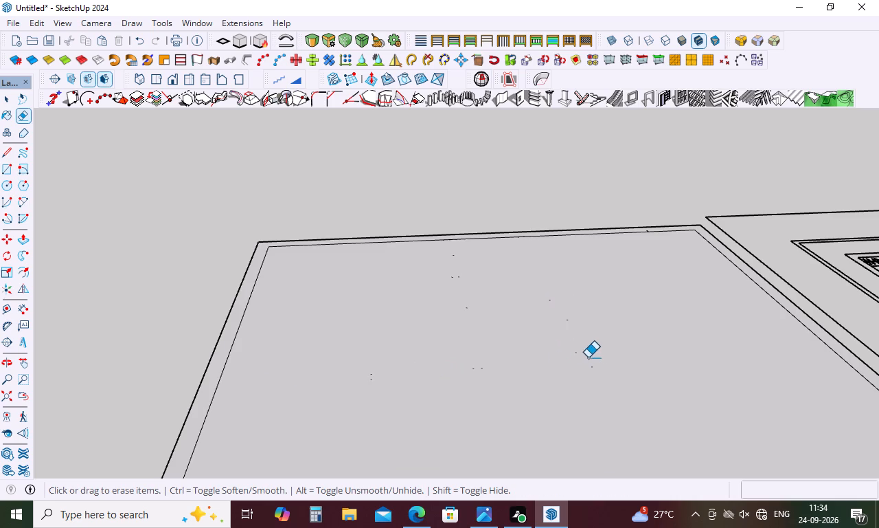
drag(588, 357, 551, 376)
drag(586, 355, 588, 375)
drag(595, 364, 593, 391)
drag(589, 353, 548, 379)
drag(571, 324, 551, 342)
drag(569, 313, 556, 362)
drag(557, 296, 517, 344)
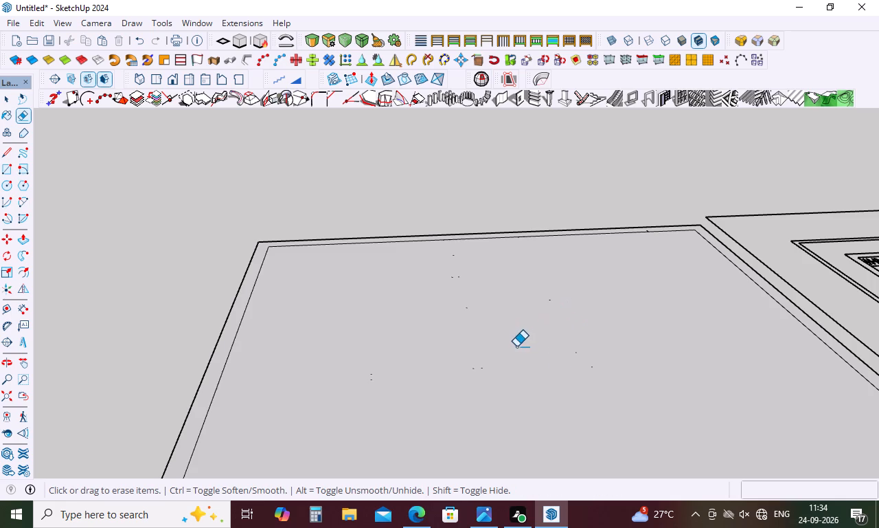
drag(549, 299, 531, 335)
Try to erase the remaining partition specks across the middle and far side of the top face.
drag(482, 354, 482, 380)
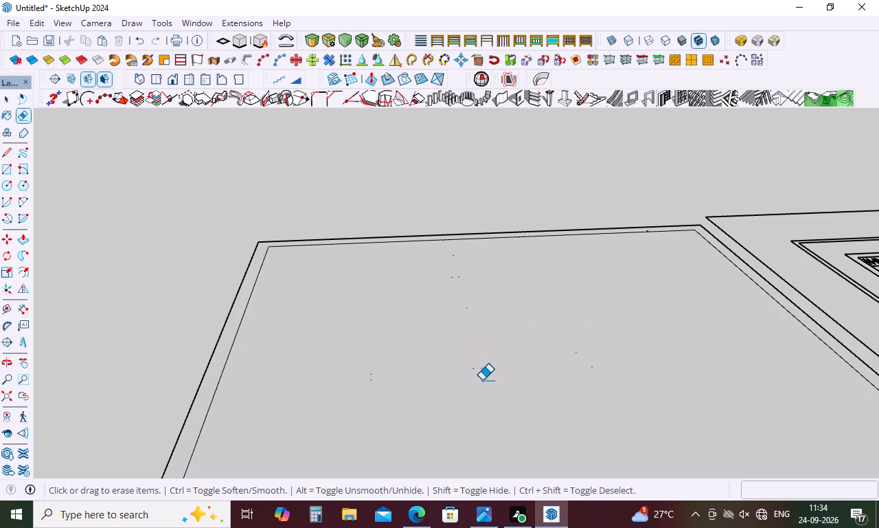
drag(482, 380, 477, 427)
drag(484, 367, 458, 397)
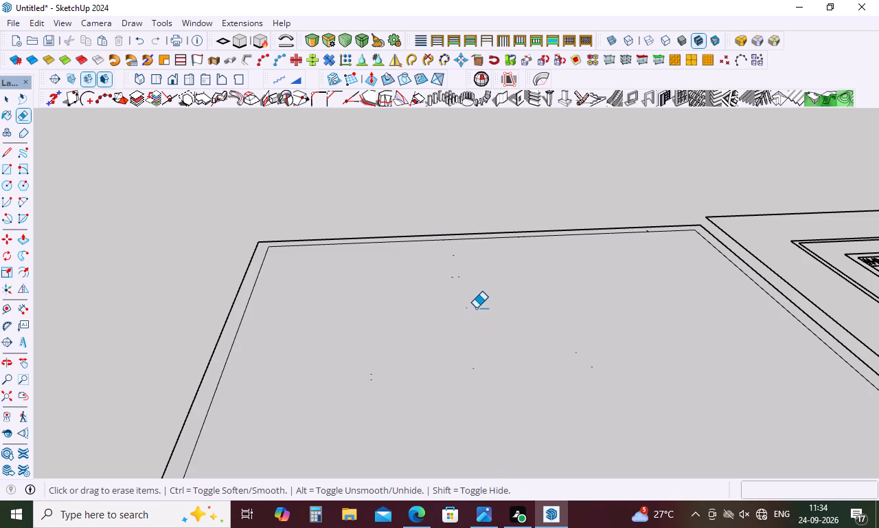
drag(477, 304, 446, 350)
drag(468, 268, 441, 301)
drag(455, 254, 439, 305)
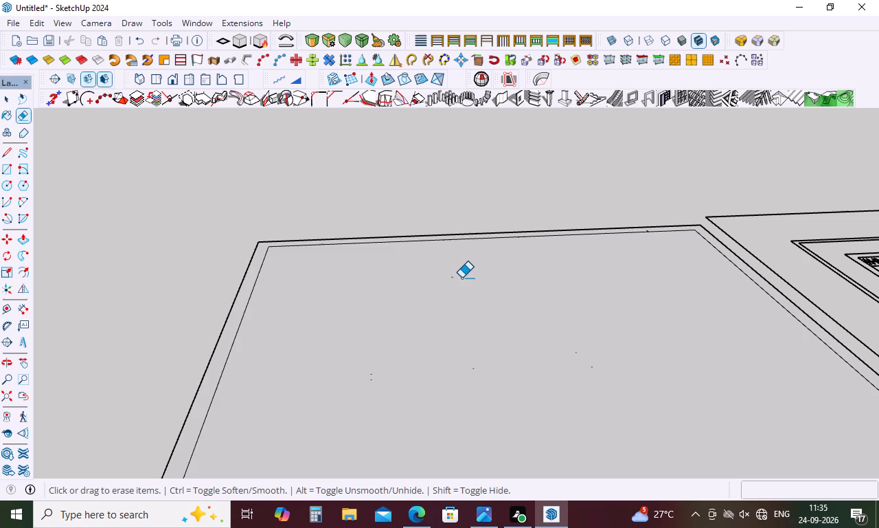
drag(455, 274, 442, 295)
drag(455, 278, 439, 302)
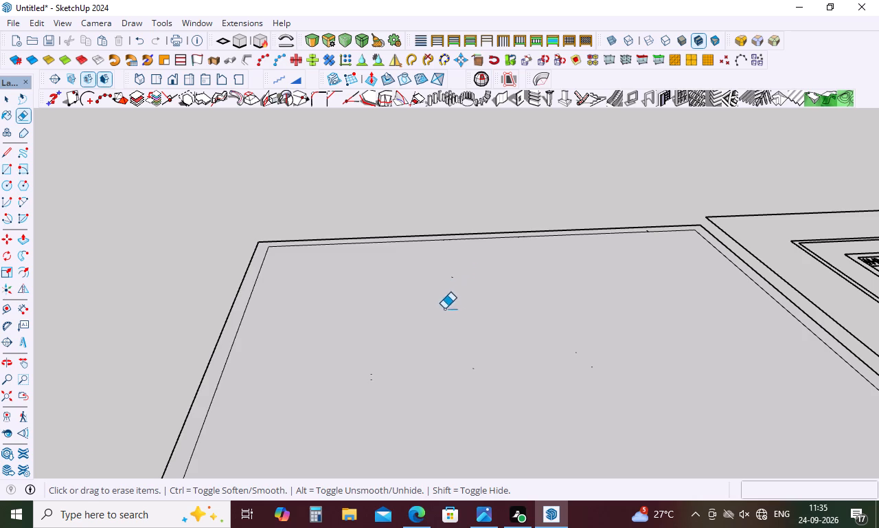
drag(458, 270, 441, 311)
drag(450, 275, 450, 296)
drag(479, 367, 475, 379)
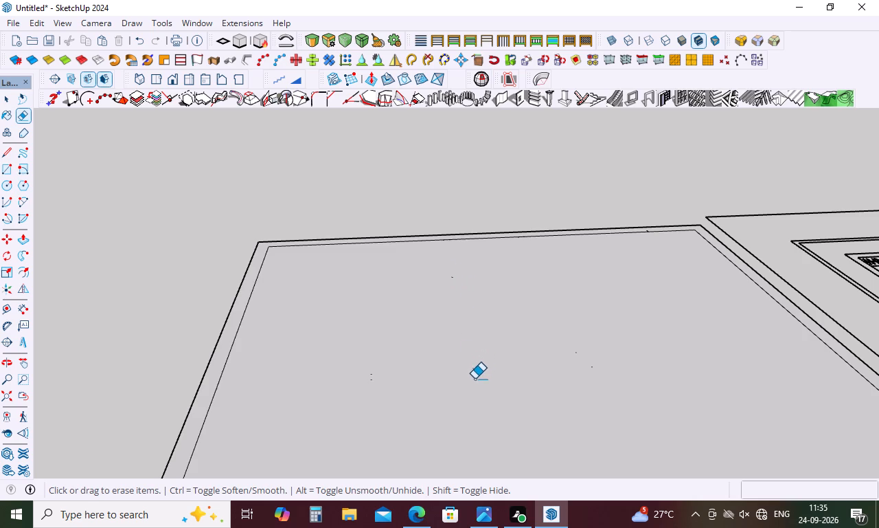
drag(475, 379, 472, 380)
drag(477, 356, 476, 377)
drag(474, 374, 472, 384)
drag(376, 370, 376, 371)
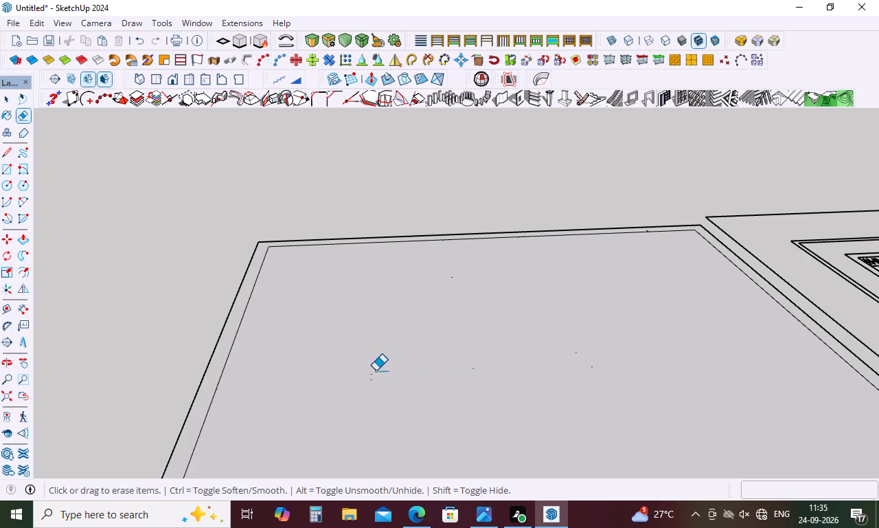
drag(376, 371, 369, 400)
Push/Pull the merged top face inside the outer wall rim up by 6" to form the roof slab.
scroll(492, 252, down, 11)
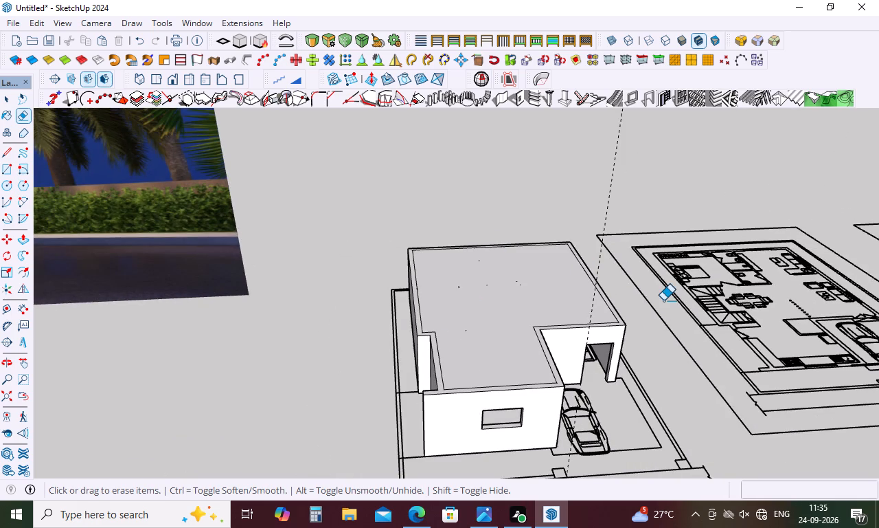
key(Escape)
key(space)
key(p)
click(496, 339)
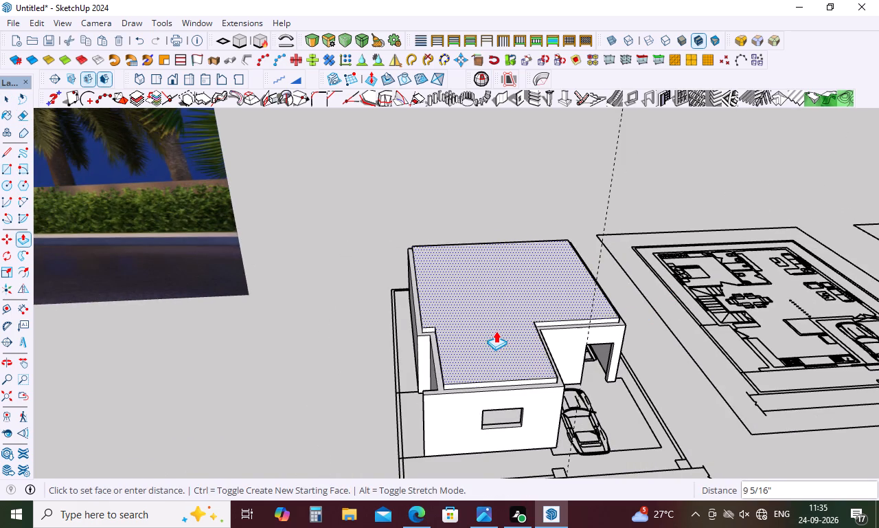
middle_drag(496, 329, 457, 296)
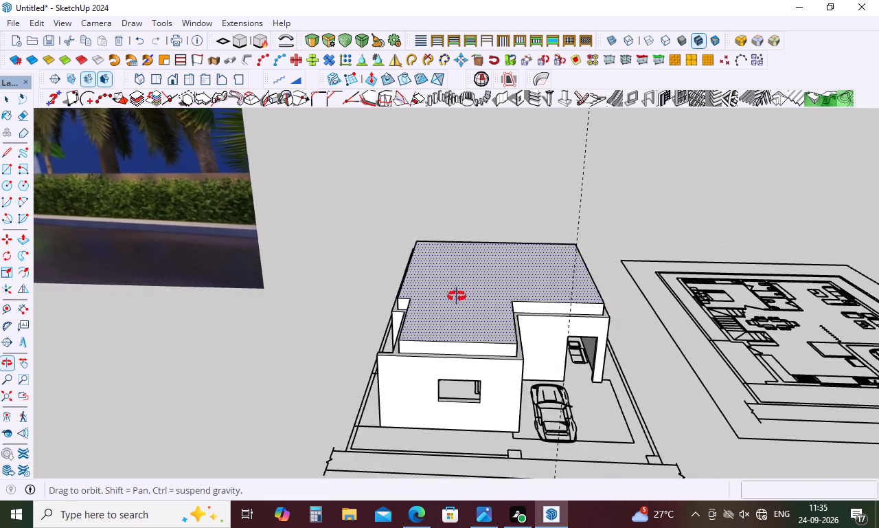
middle_drag(457, 296, 424, 272)
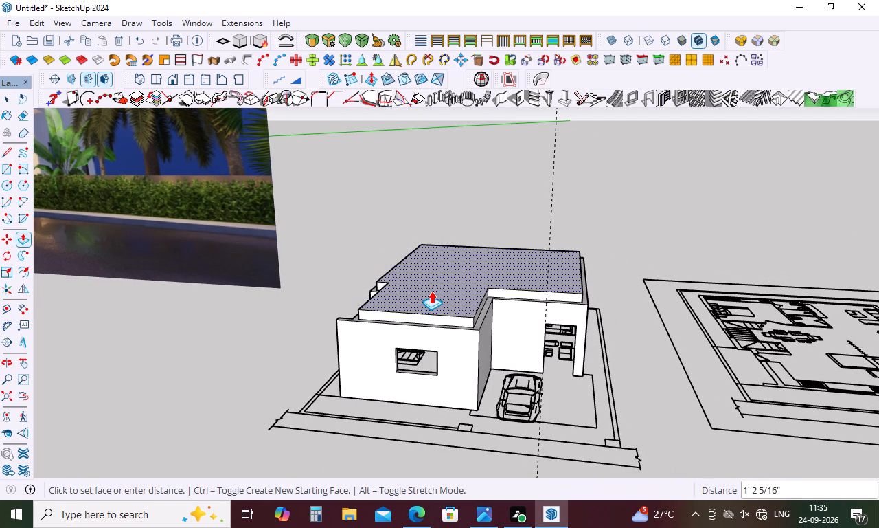
key(6)
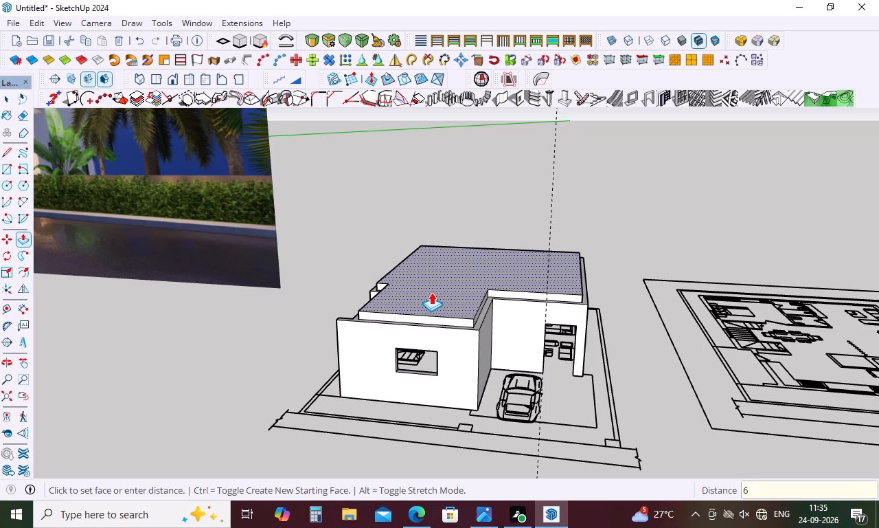
key(Return)
scroll(564, 298, up, 9)
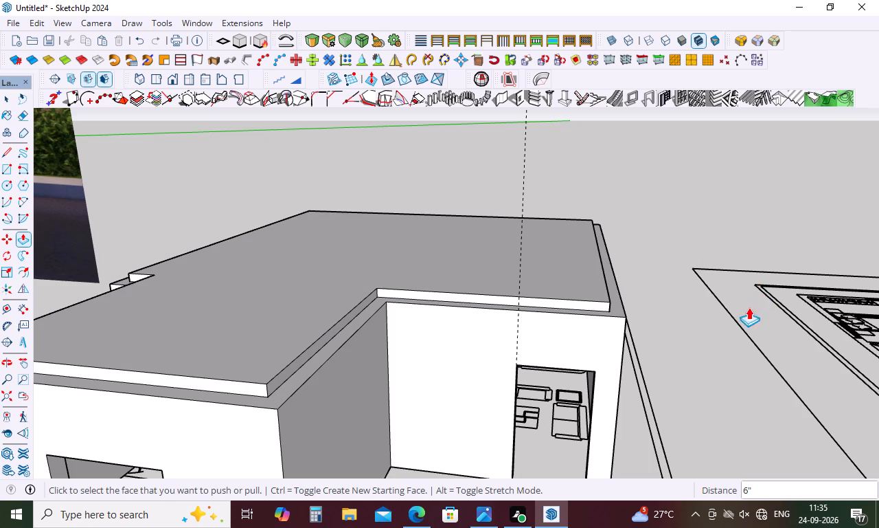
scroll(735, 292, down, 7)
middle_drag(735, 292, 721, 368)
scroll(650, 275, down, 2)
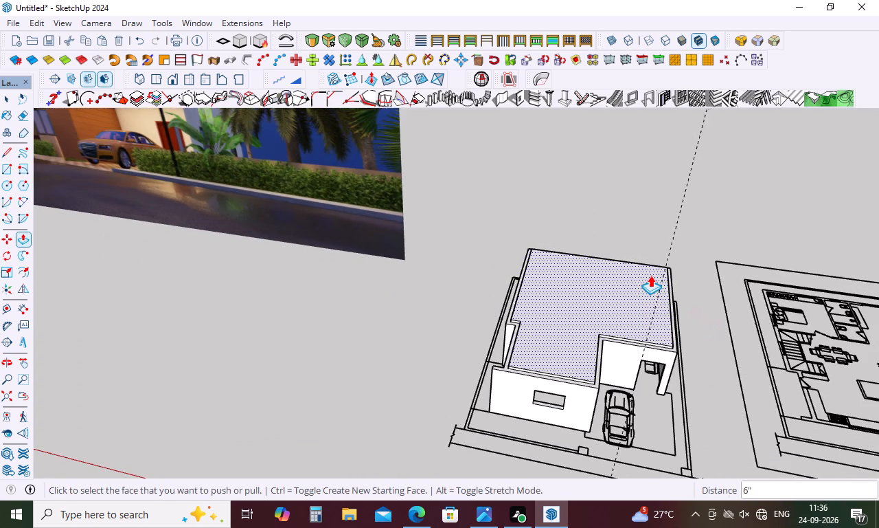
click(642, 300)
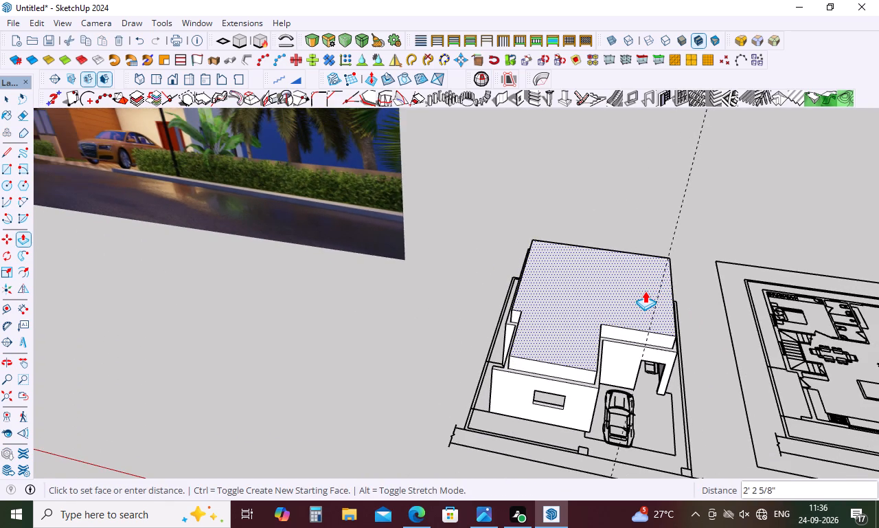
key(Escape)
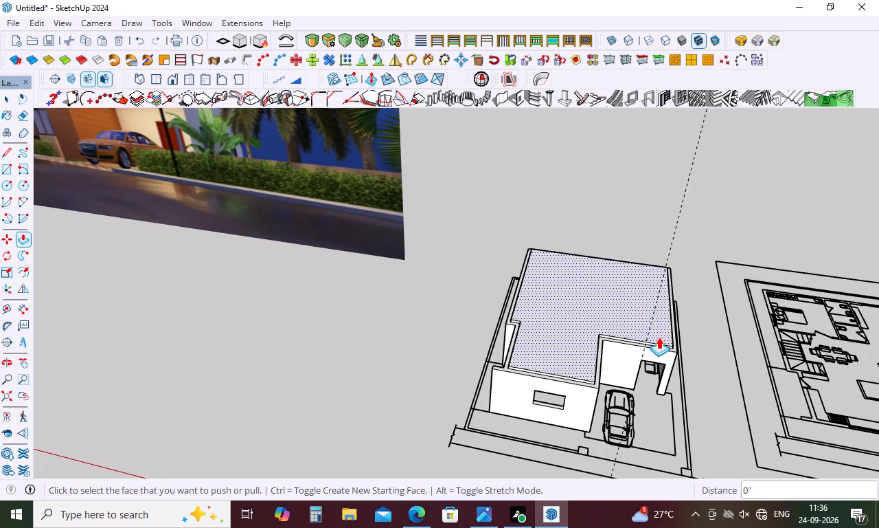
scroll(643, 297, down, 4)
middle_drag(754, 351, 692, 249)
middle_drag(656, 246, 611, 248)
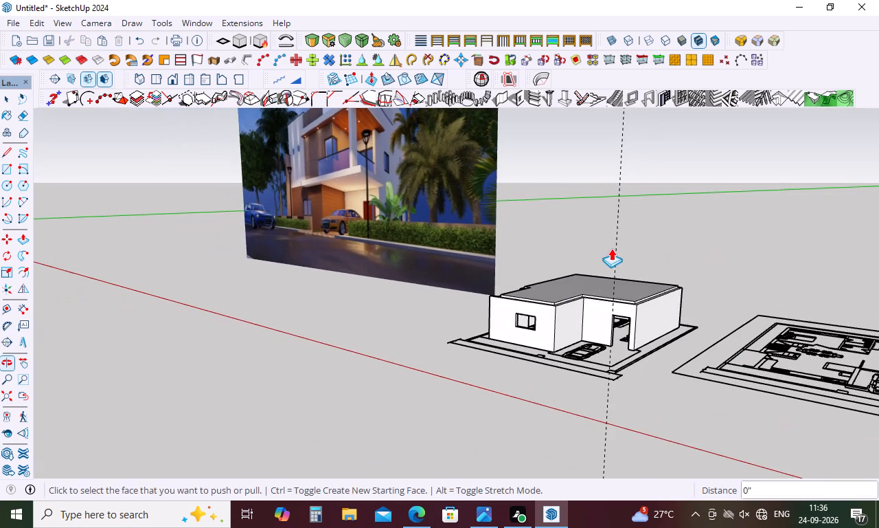
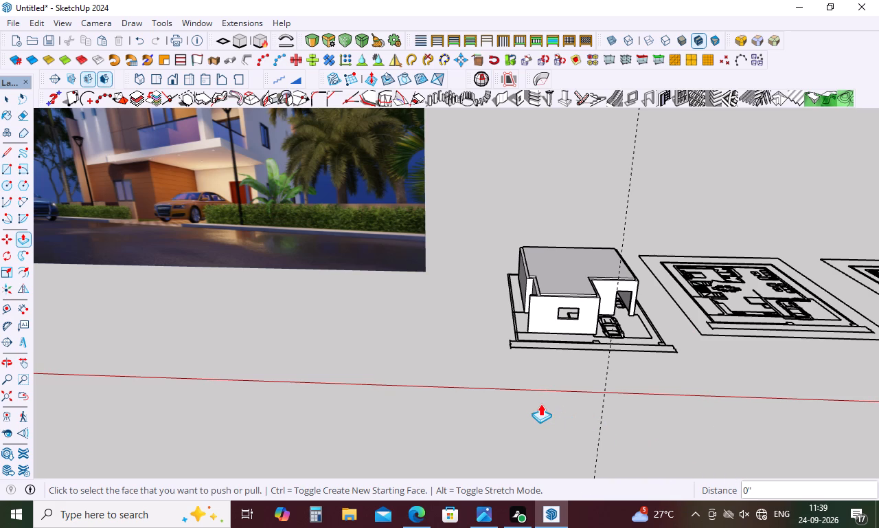
Examine the ground-floor house model from several angles against the reference house image and the neighbouring floor plans.
scroll(540, 404, down, 7)
scroll(570, 322, up, 5)
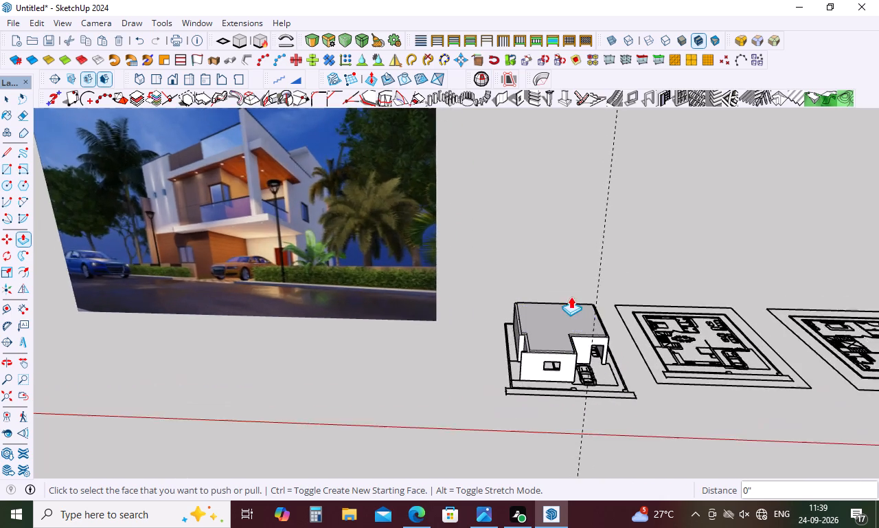
scroll(571, 305, up, 7)
scroll(562, 427, up, 10)
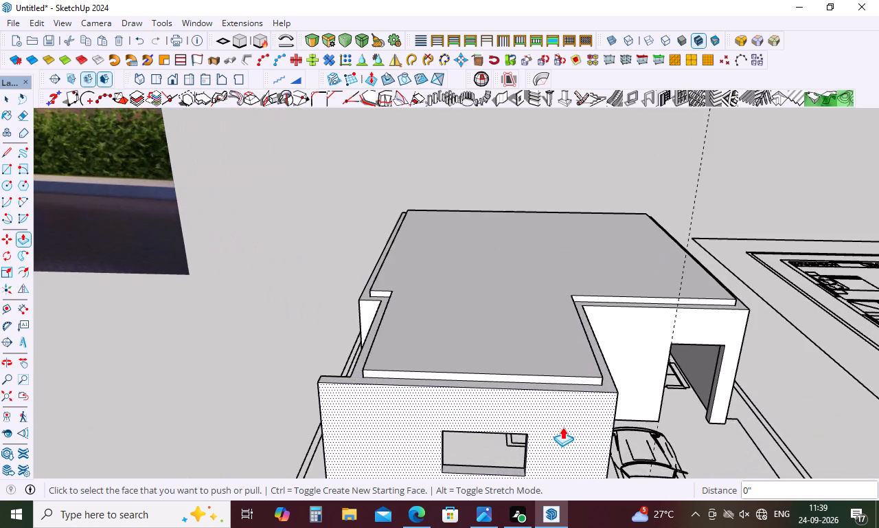
scroll(562, 427, up, 5)
scroll(549, 370, down, 2)
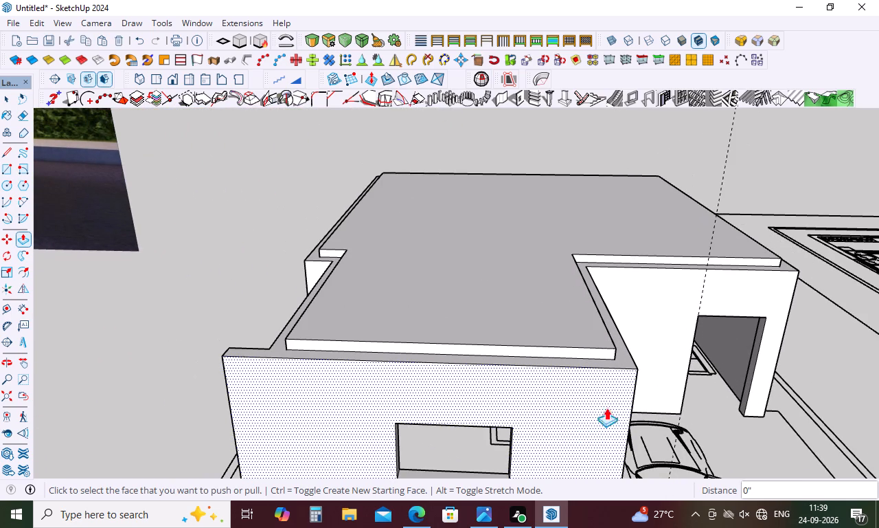
key(Escape)
scroll(567, 338, down, 8)
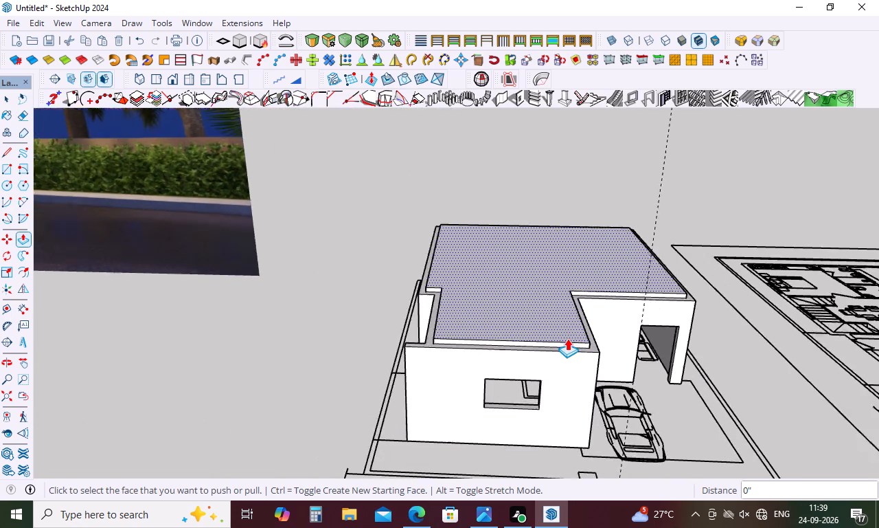
scroll(567, 338, down, 4)
scroll(730, 419, up, 9)
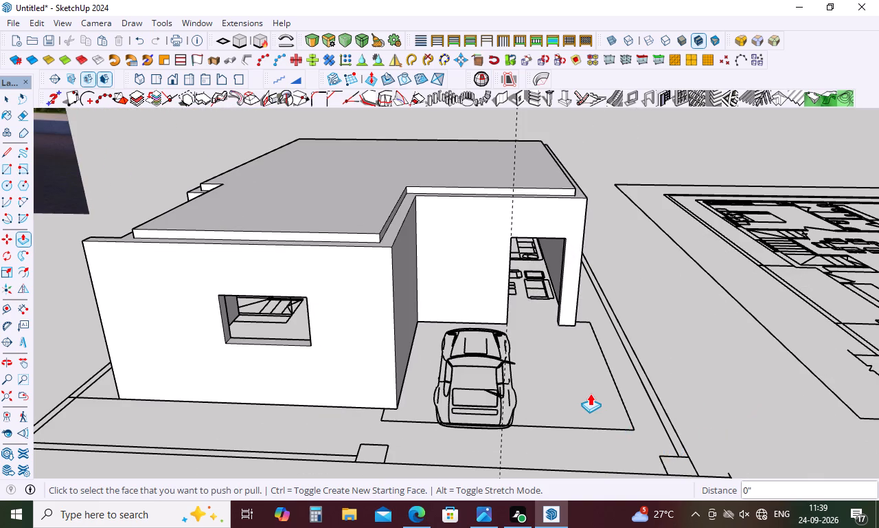
scroll(590, 393, down, 18)
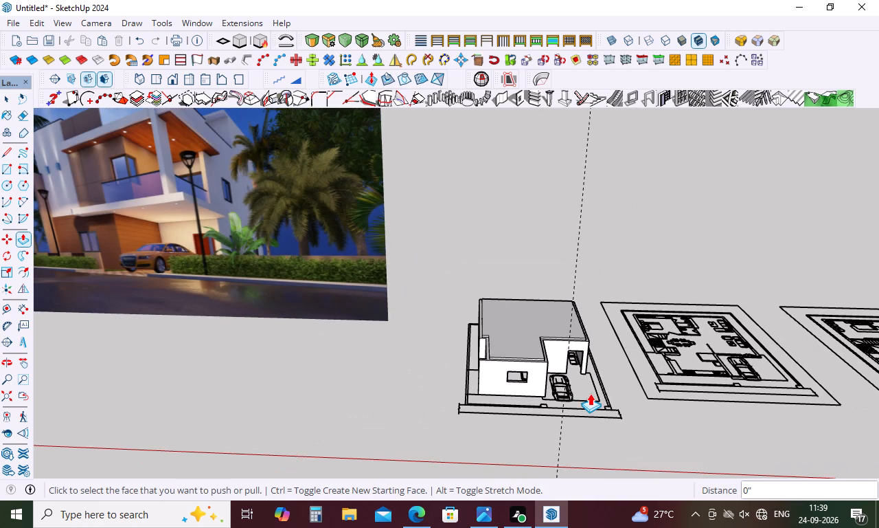
middle_drag(404, 407, 456, 384)
scroll(456, 384, down, 4)
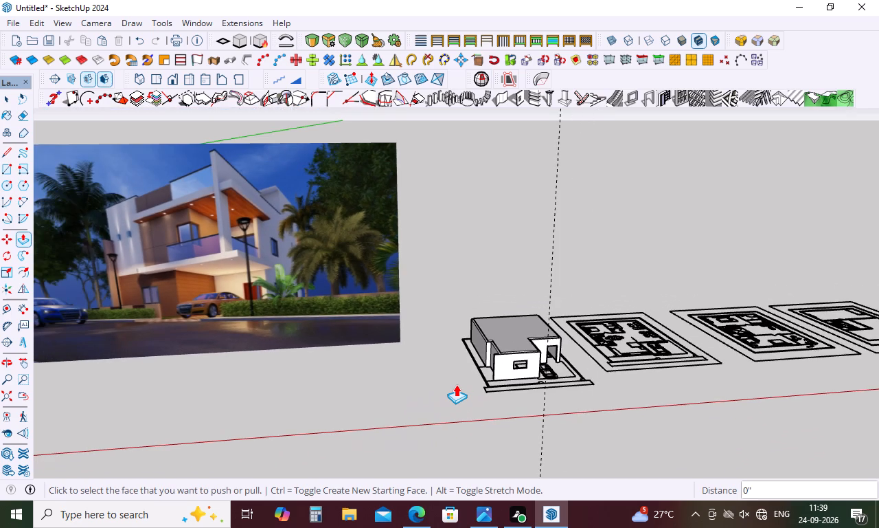
scroll(640, 364, up, 4)
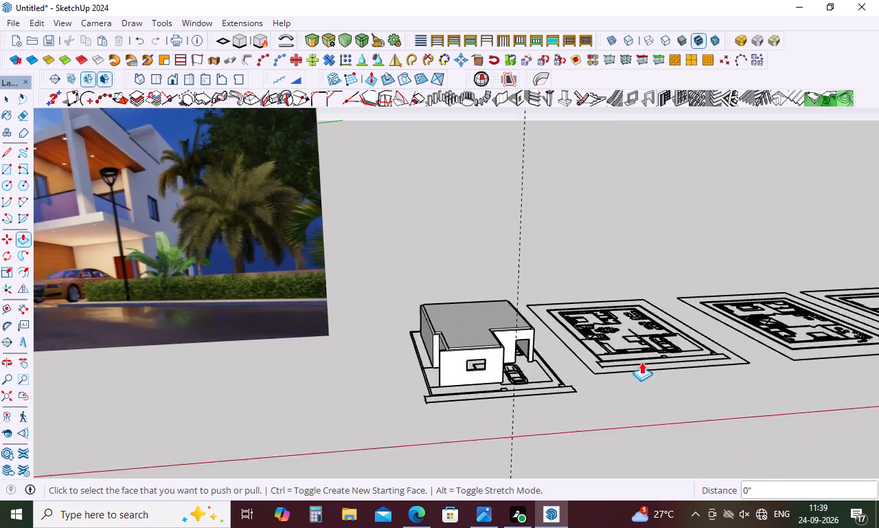
scroll(637, 369, up, 6)
middle_drag(523, 430, 467, 419)
middle_click(467, 419)
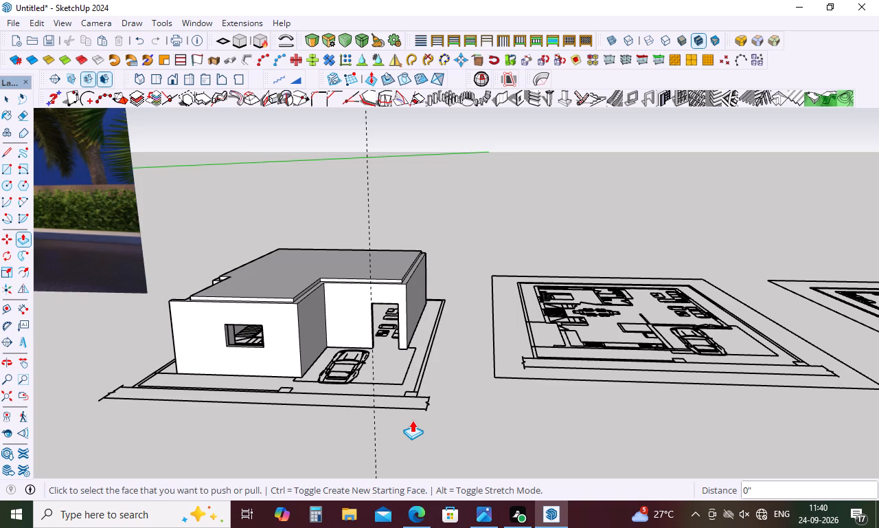
scroll(462, 392, down, 2)
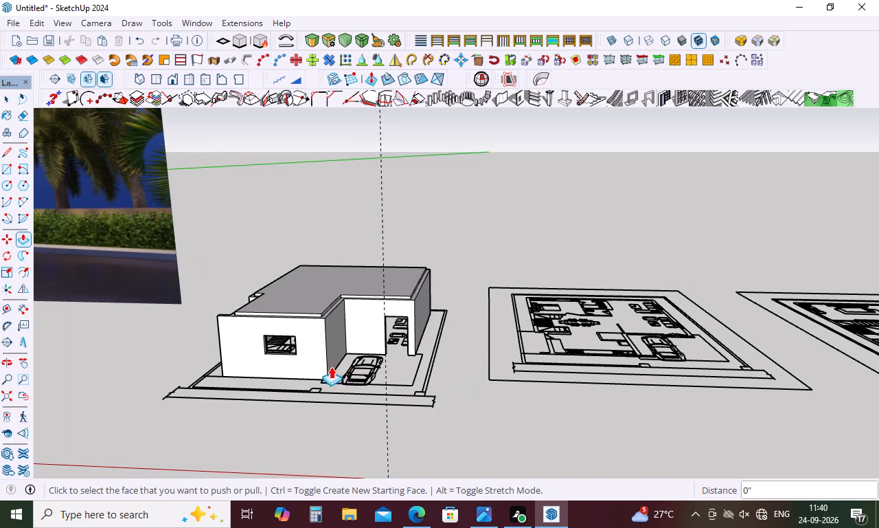
scroll(317, 364, up, 4)
Show the hidden back edges and draw a 9" line across the wall thickness at the inner corner beside the car.
key(k)
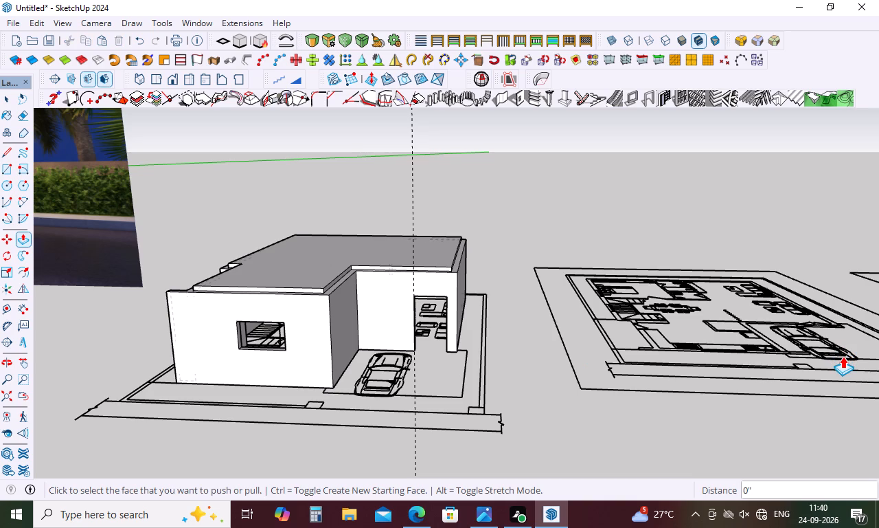
key(r)
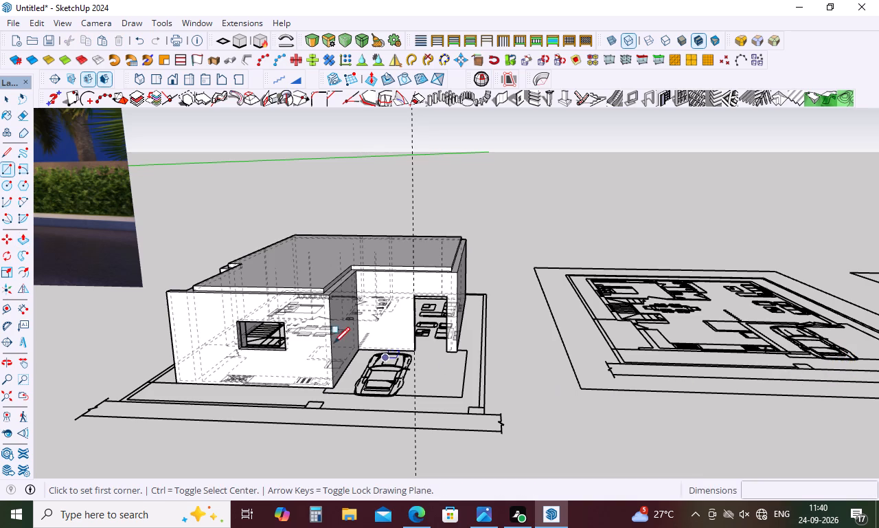
scroll(372, 347, up, 18)
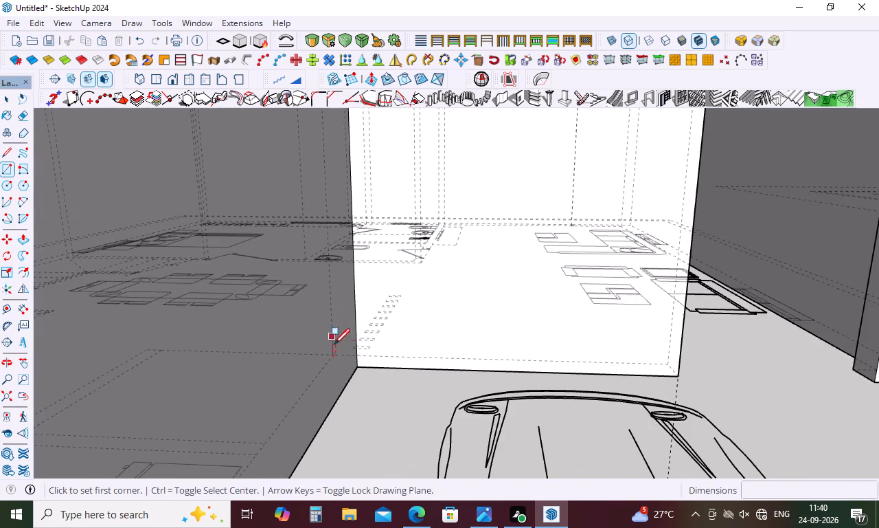
scroll(343, 360, up, 3)
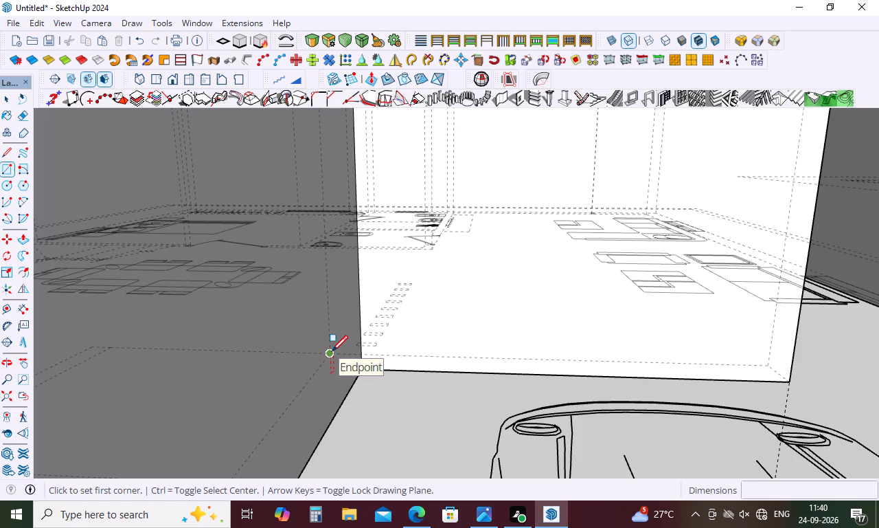
key(Escape)
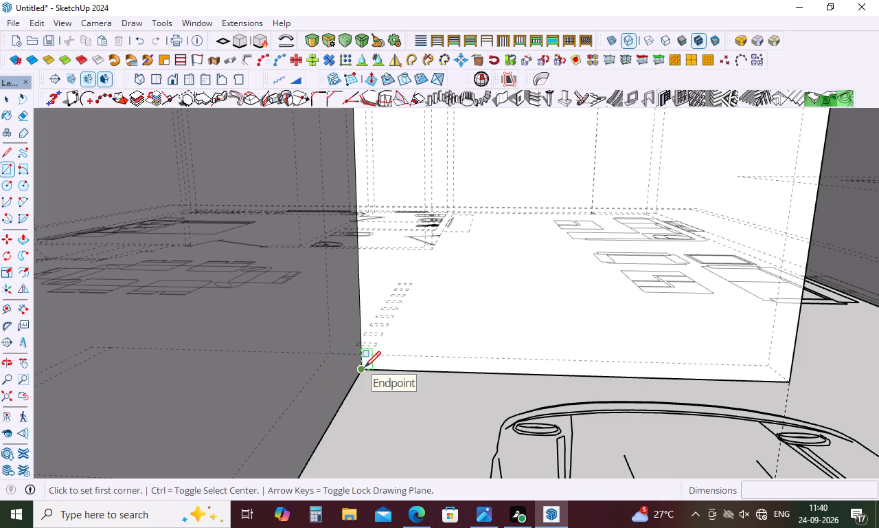
key(l)
click(363, 368)
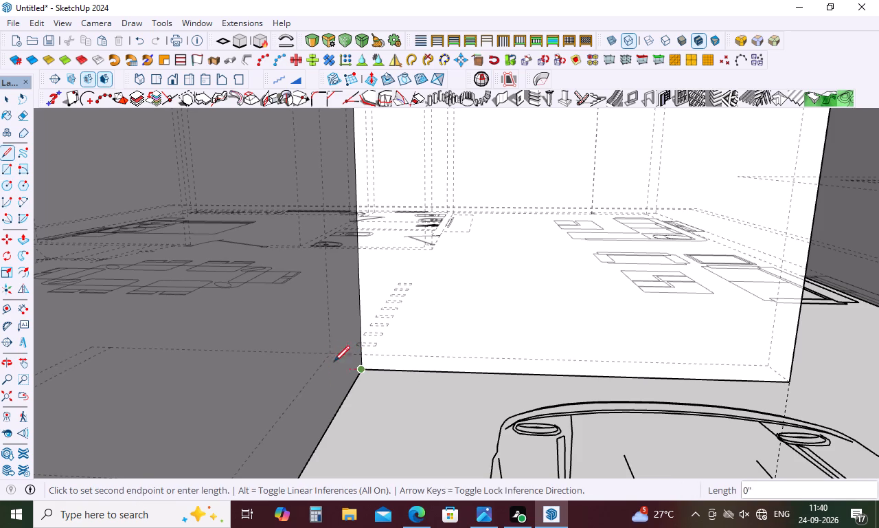
click(312, 362)
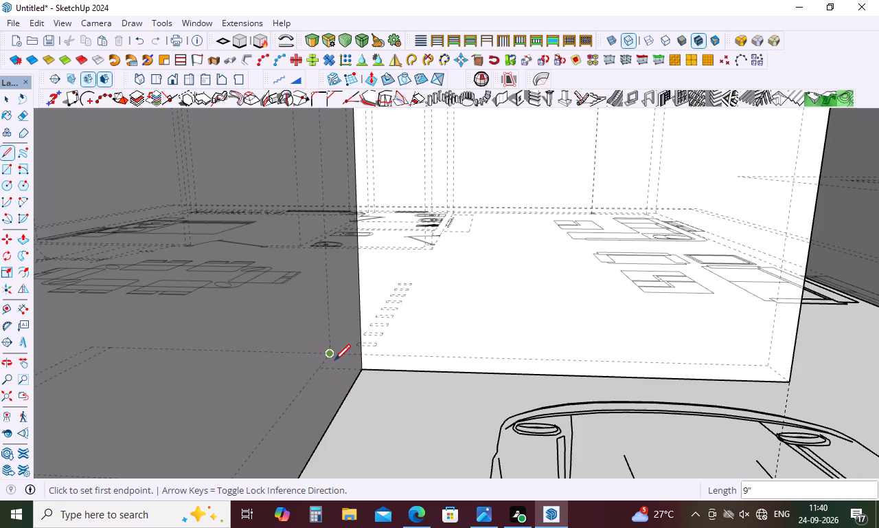
key(Escape)
Draw a 14' 3" by 13' 7 1/2" rectangle over the parking area, from the 9" line's end to the opposite outer corner.
key(r)
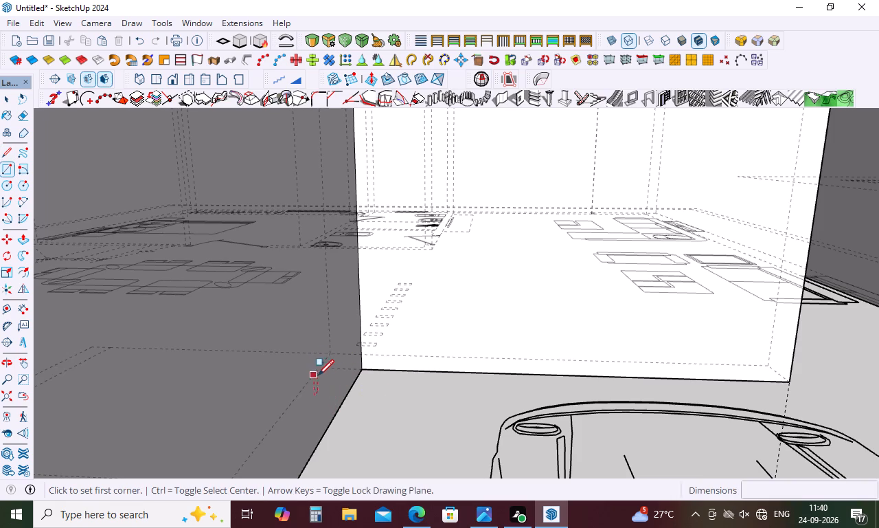
click(319, 366)
scroll(468, 329, down, 14)
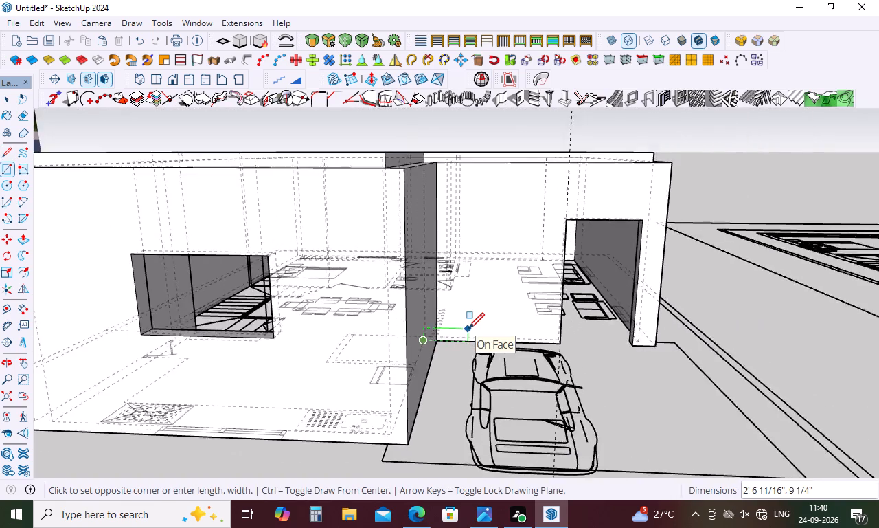
scroll(468, 329, down, 5)
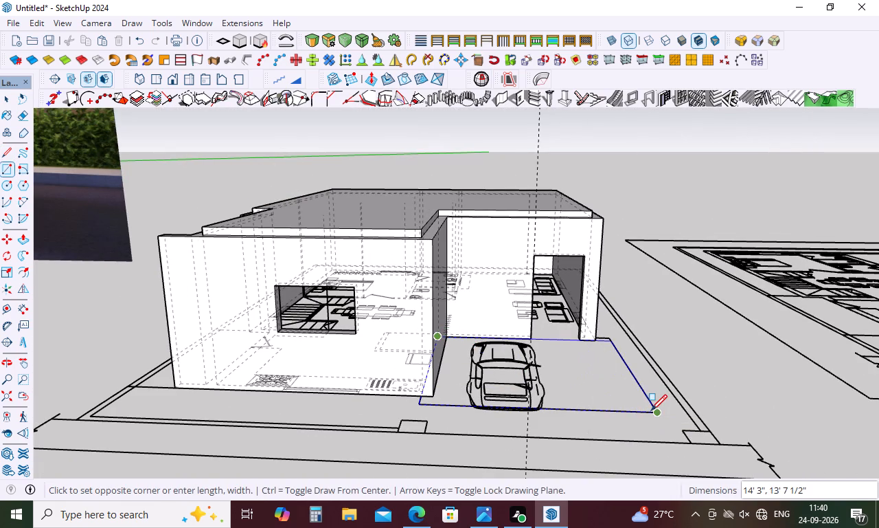
click(651, 410)
key(Escape)
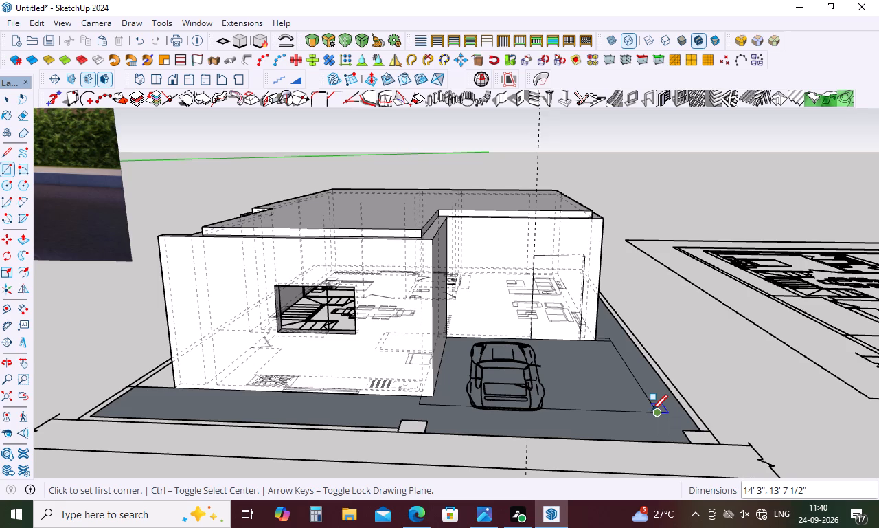
key(r)
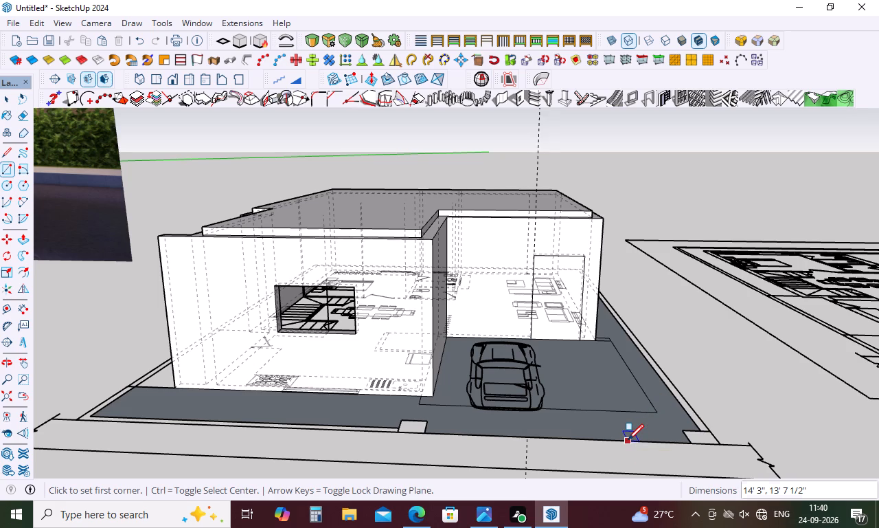
key(Escape)
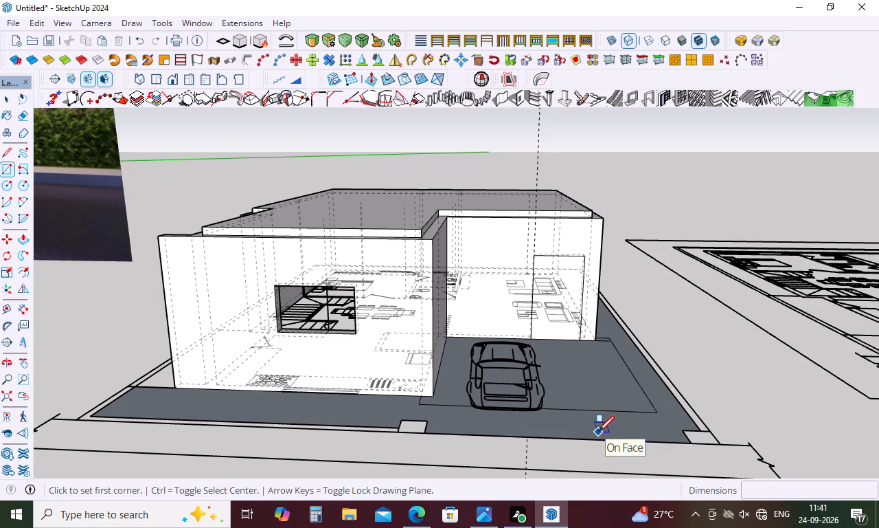
Delete the unwanted ground face surrounding the parking area.
key(space)
click(595, 432)
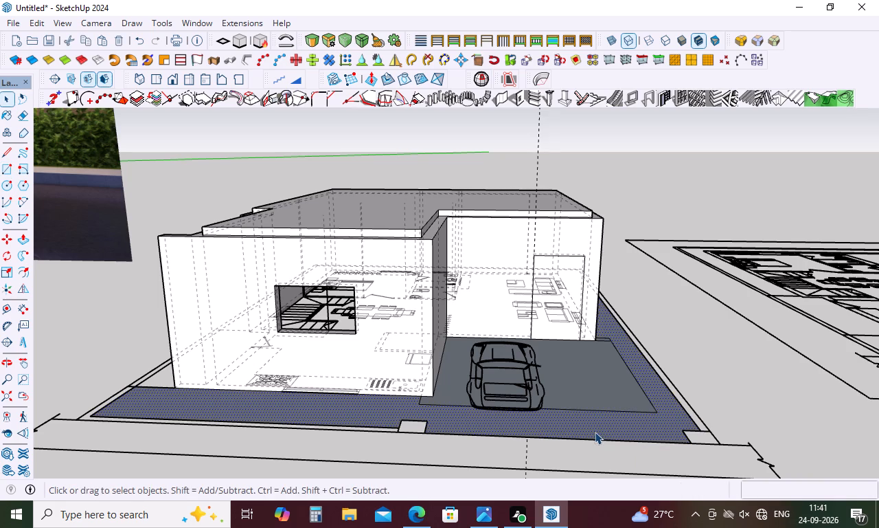
key(Delete)
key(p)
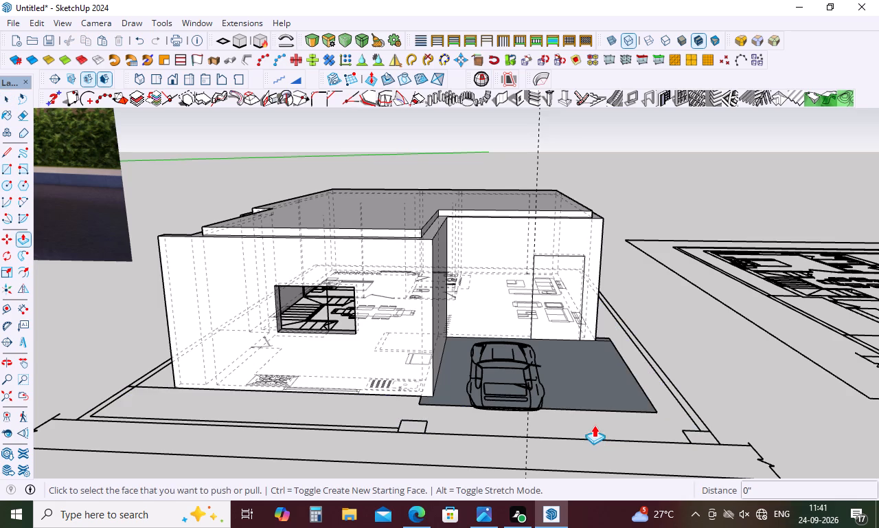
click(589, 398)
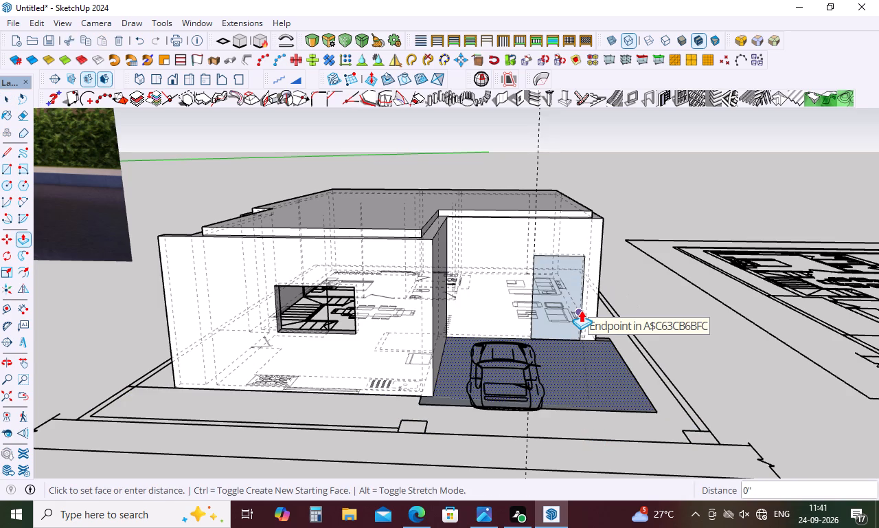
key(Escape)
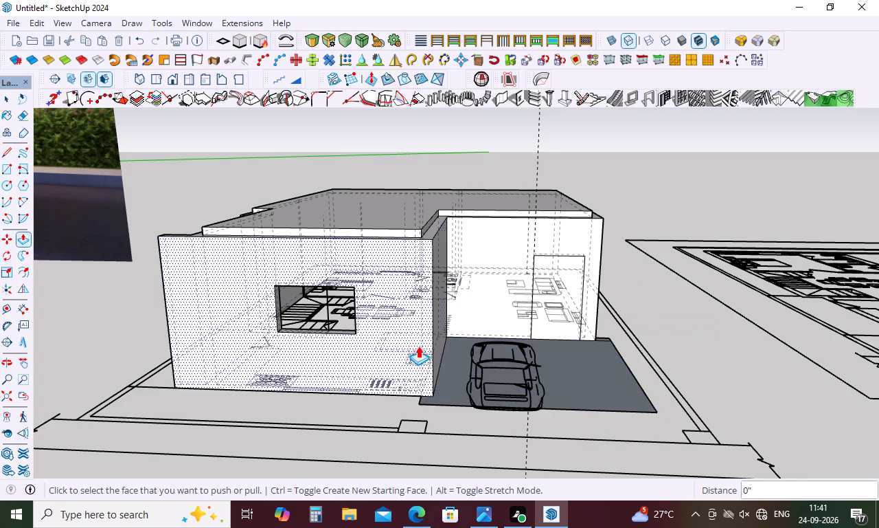
Hide the back edges and delete the face filling the door opening in the wall behind the parking area.
key(space)
middle_drag(435, 223, 409, 314)
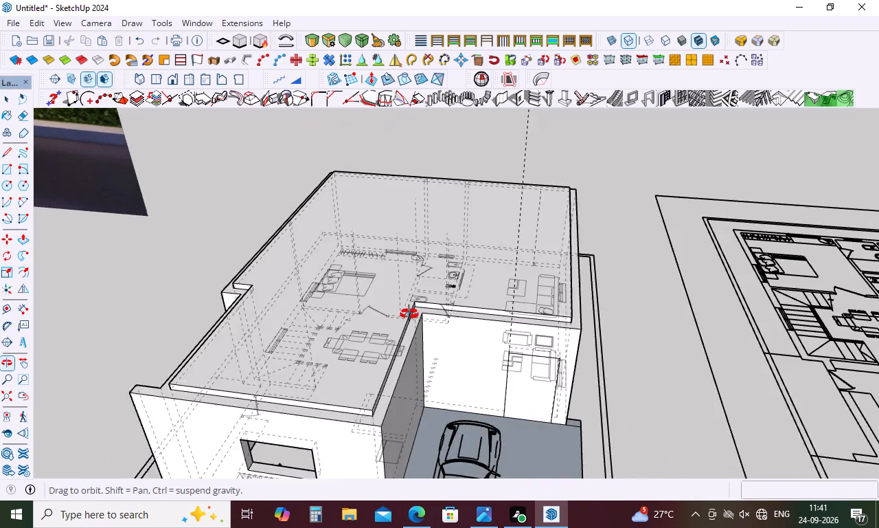
middle_drag(409, 314, 408, 318)
middle_drag(554, 388, 565, 279)
scroll(565, 280, up, 7)
key(Escape)
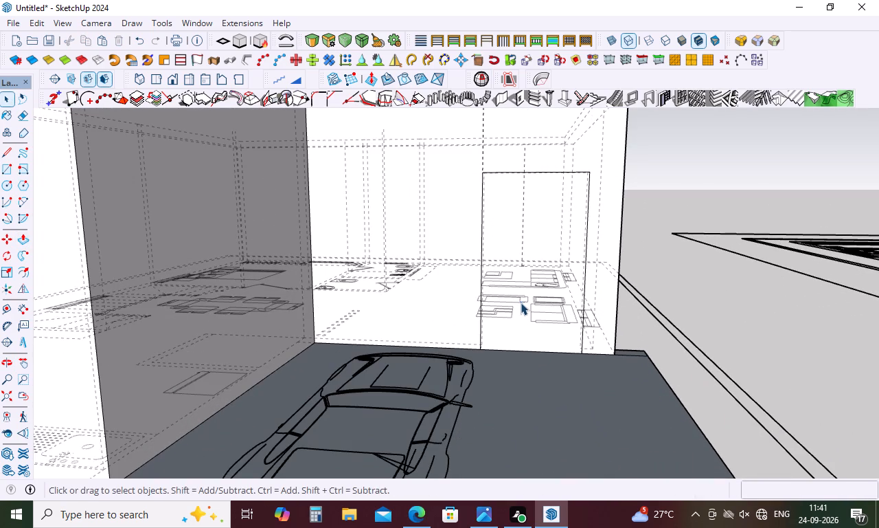
scroll(511, 277, down, 9)
click(527, 288)
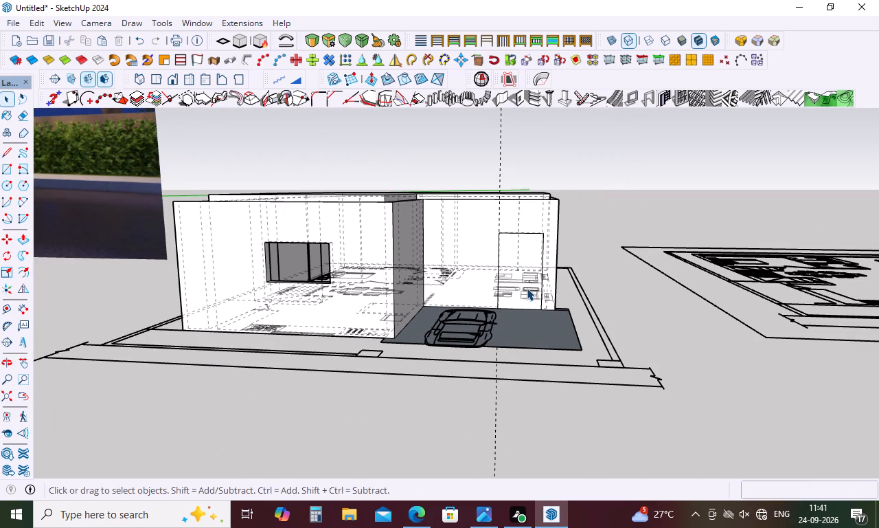
key(Escape)
key(k)
click(529, 280)
key(Delete)
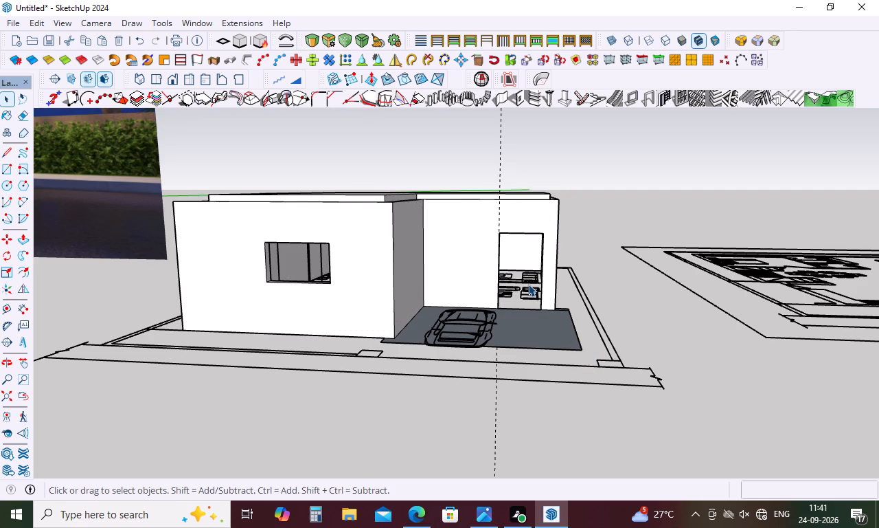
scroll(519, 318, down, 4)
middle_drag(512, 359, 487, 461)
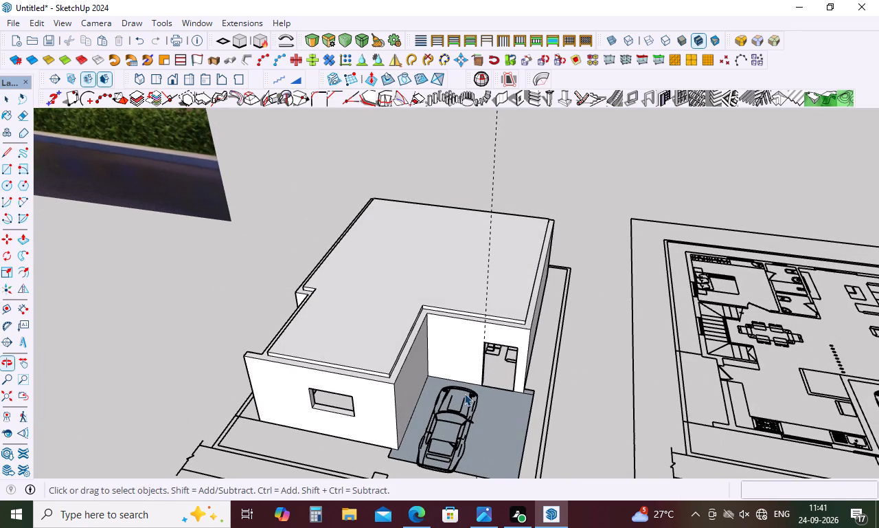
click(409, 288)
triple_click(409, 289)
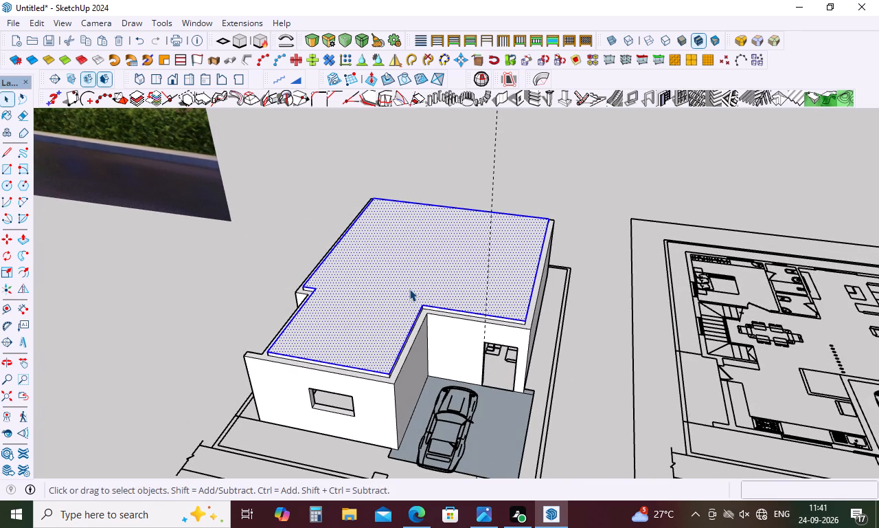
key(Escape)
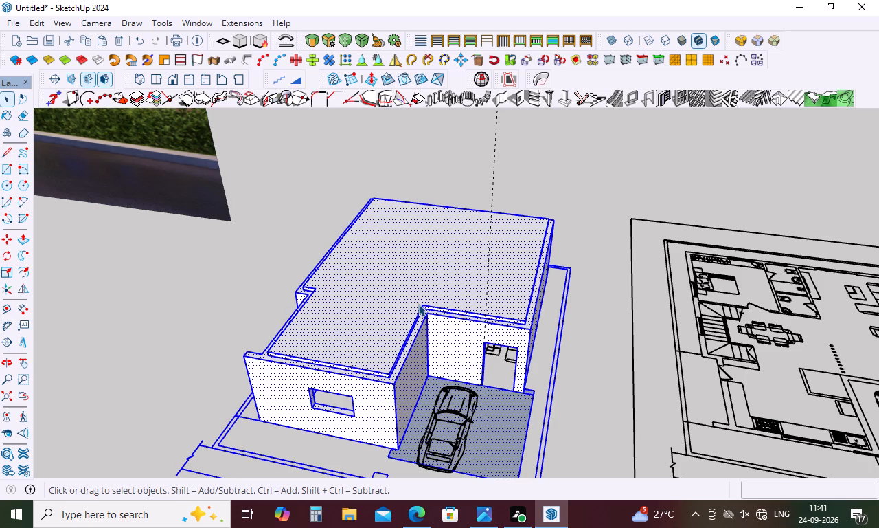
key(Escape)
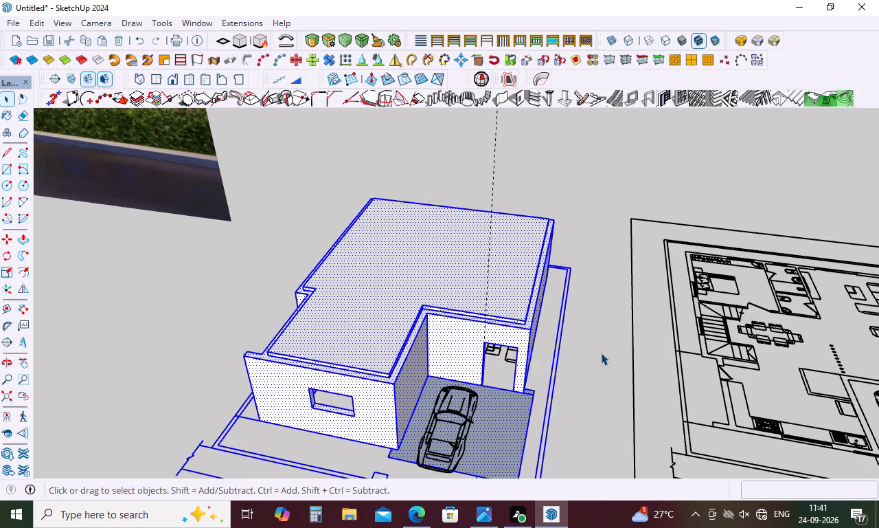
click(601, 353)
Undo the recent edits, including the parking floor, roof slab and door opening behind the car, back to the open-topped walls.
key(ctrl+z)
key(ctrl+z)
key(ctrl+z)
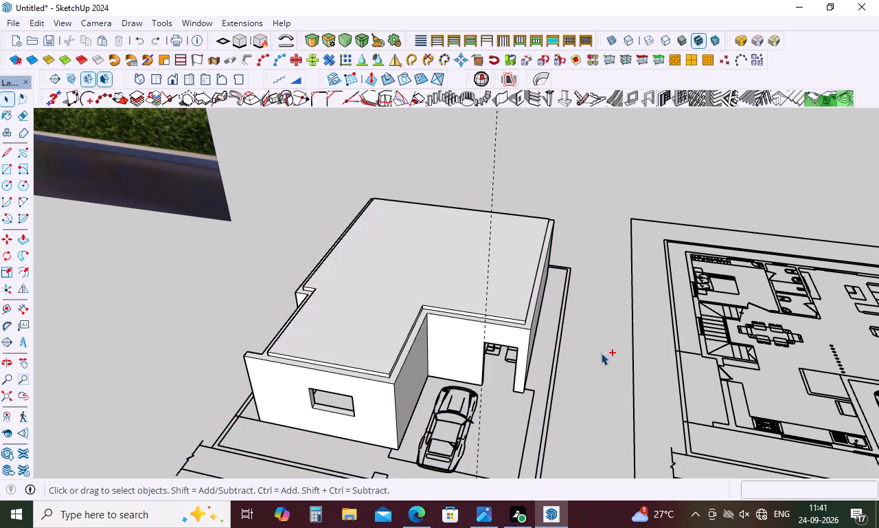
key(ctrl+z)
key(ctrl+z)
key(ctrl+z)
key(ctrl+z)
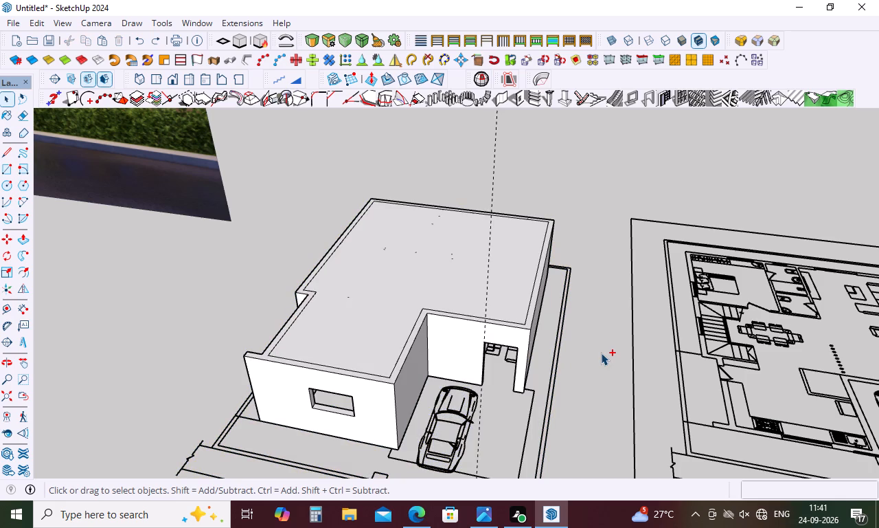
key(ctrl+z)
key(ctrl+z)
key(ctrl+z)
key(ctrl+z)
key(ctrl+z)
key(ctrl+z)
key(ctrl+z)
key(ctrl+z)
key(ctrl+z)
key(ctrl+z)
key(ctrl+z)
key(ctrl+z)
key(ctrl+z)
key(ctrl+z)
key(ctrl+z)
key(ctrl+z)
key(ctrl+z)
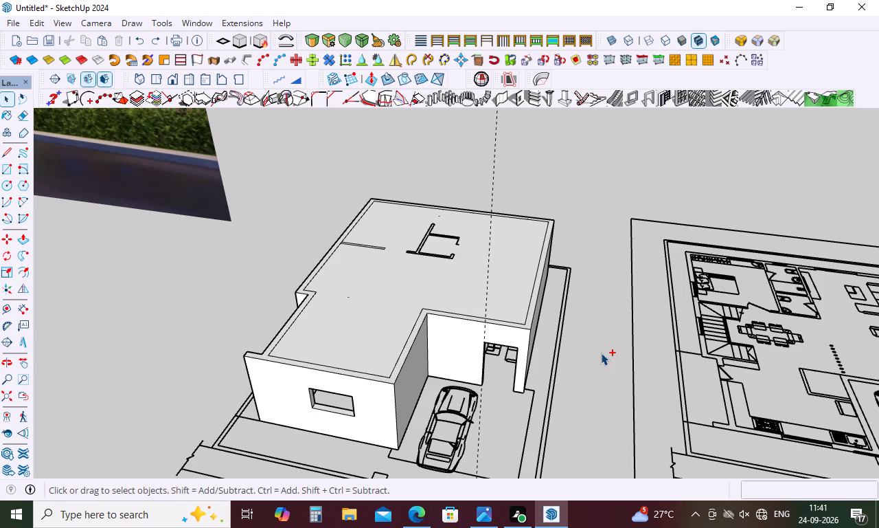
key(ctrl+z)
key(ctrl+z)
key(ctrl+z)
key(ctrl+z)
key(ctrl+z)
key(ctrl+z)
key(ctrl+z)
key(ctrl+z)
key(ctrl+z)
key(ctrl+z)
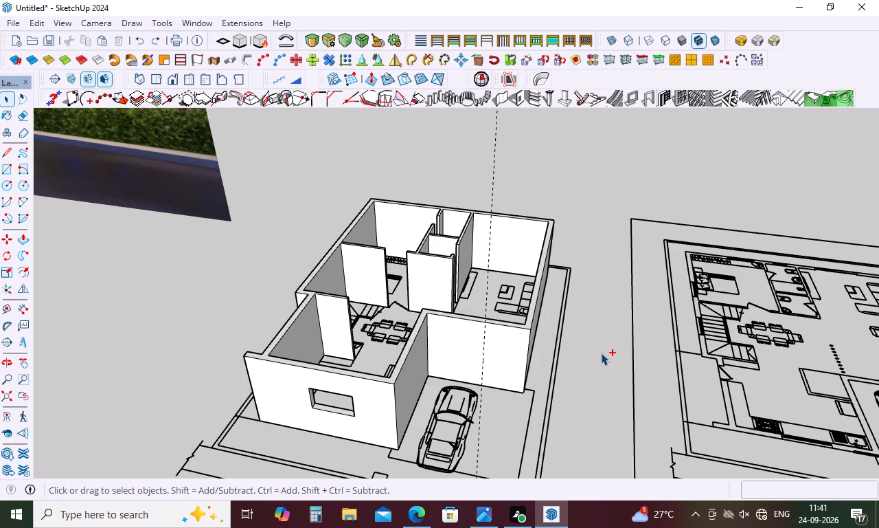
key(Escape)
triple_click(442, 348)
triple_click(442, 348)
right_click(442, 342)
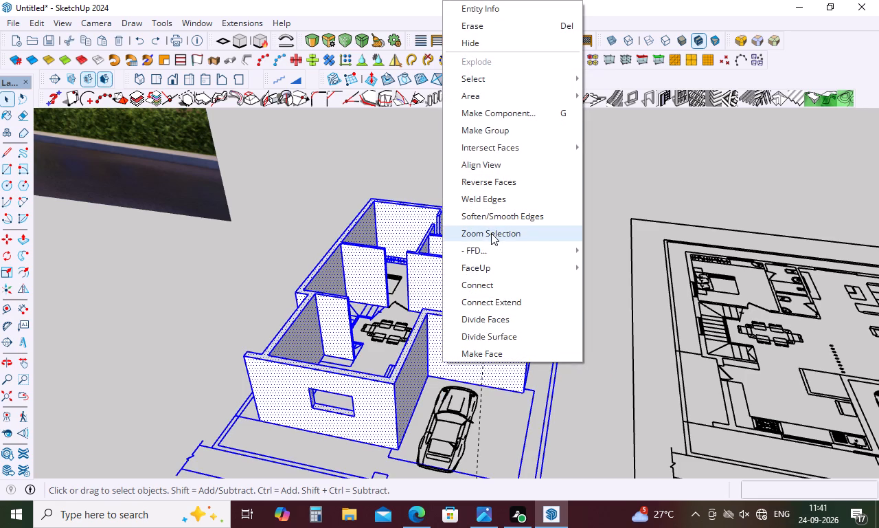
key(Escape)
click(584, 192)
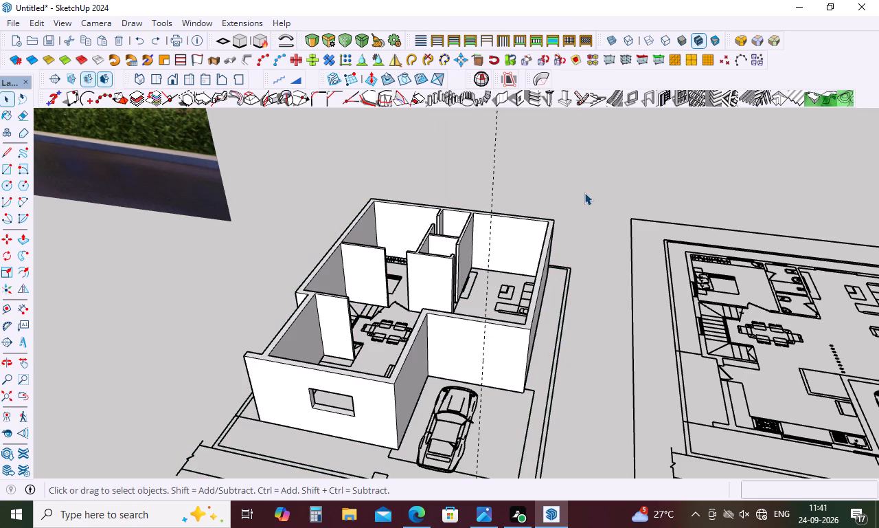
Make the house walls and all geometry connected to them into one group.
triple_click(501, 360)
click(501, 360)
right_click(500, 360)
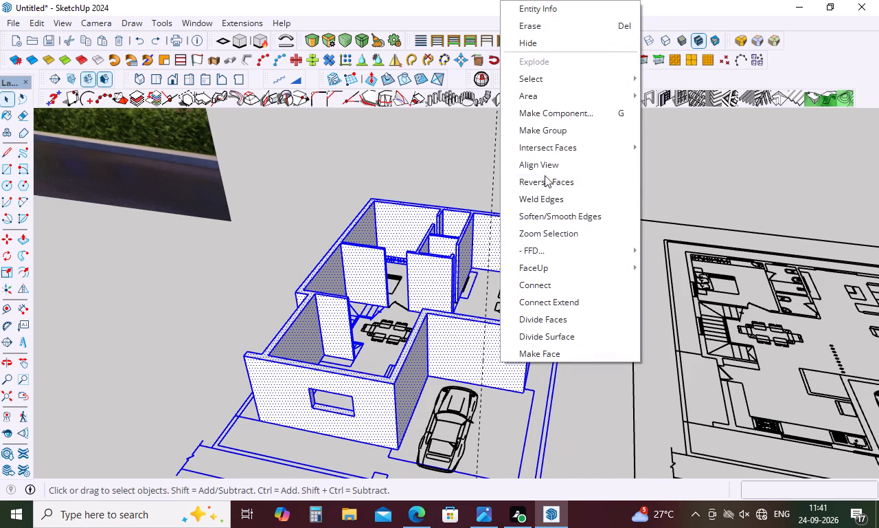
click(565, 134)
click(624, 217)
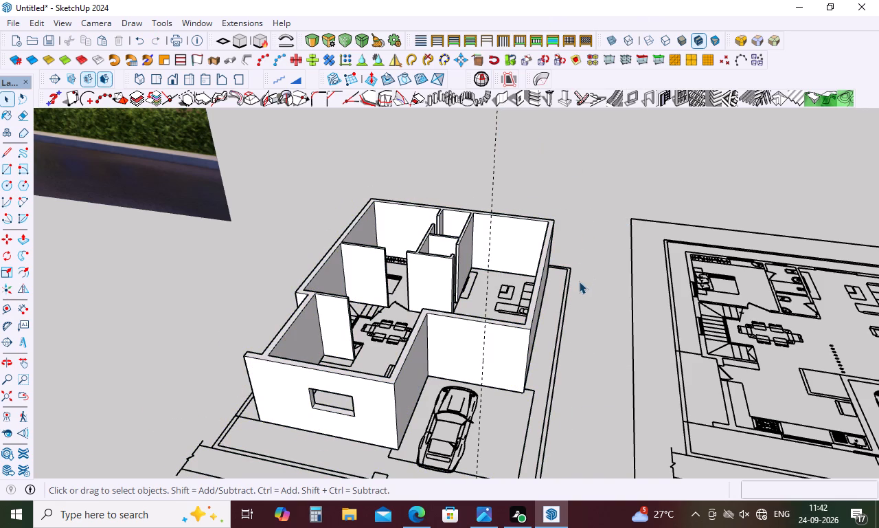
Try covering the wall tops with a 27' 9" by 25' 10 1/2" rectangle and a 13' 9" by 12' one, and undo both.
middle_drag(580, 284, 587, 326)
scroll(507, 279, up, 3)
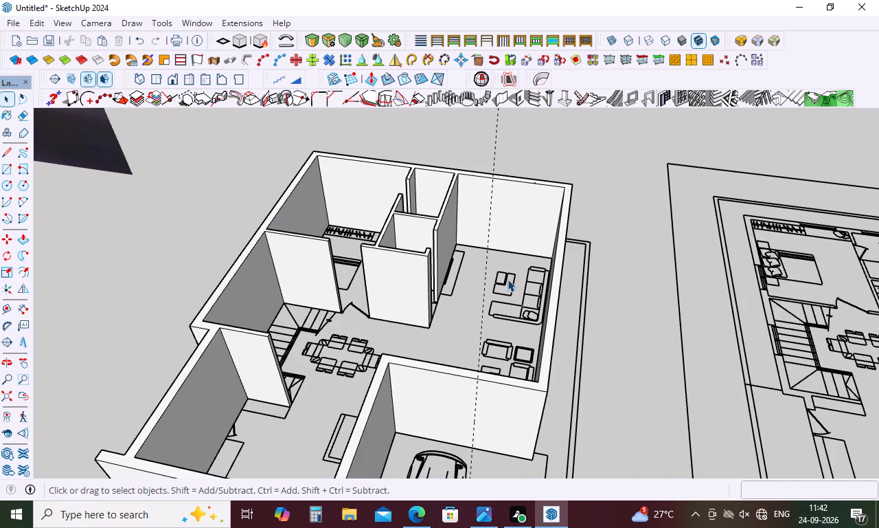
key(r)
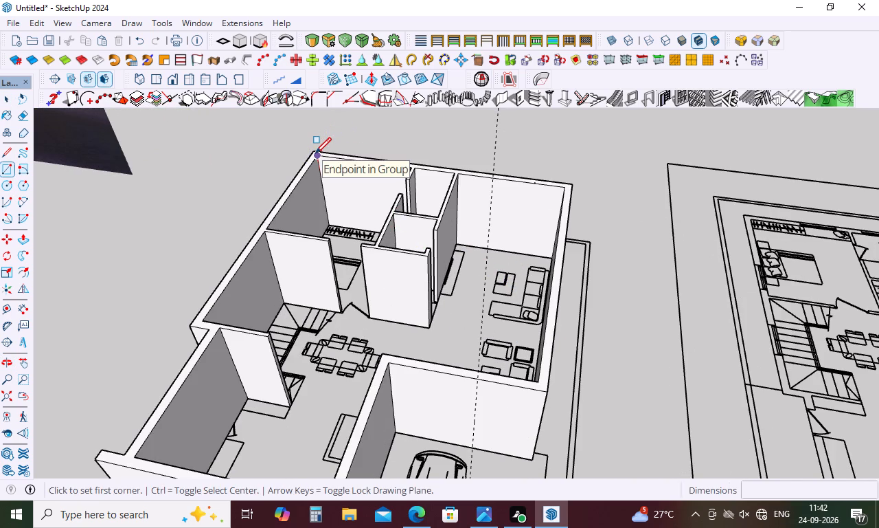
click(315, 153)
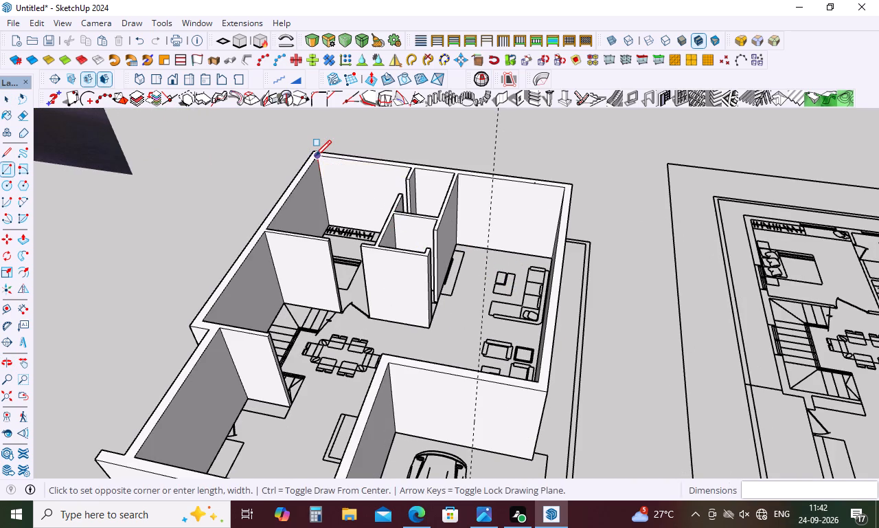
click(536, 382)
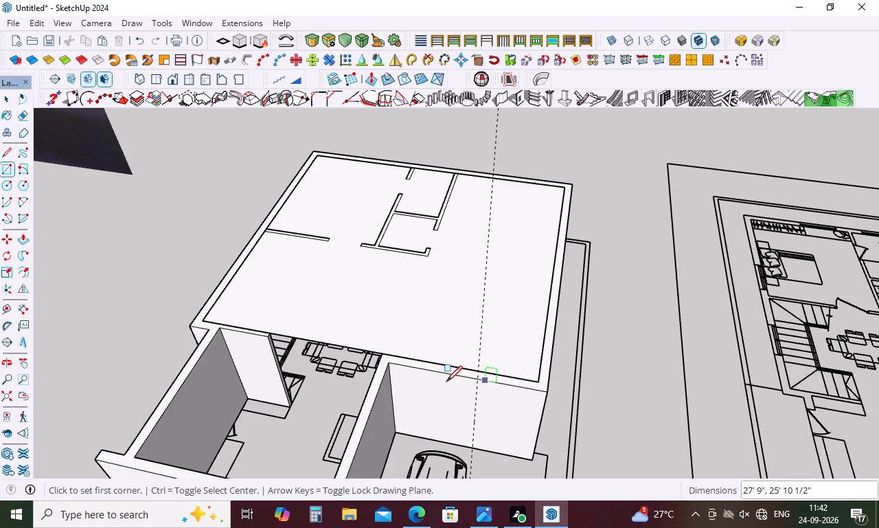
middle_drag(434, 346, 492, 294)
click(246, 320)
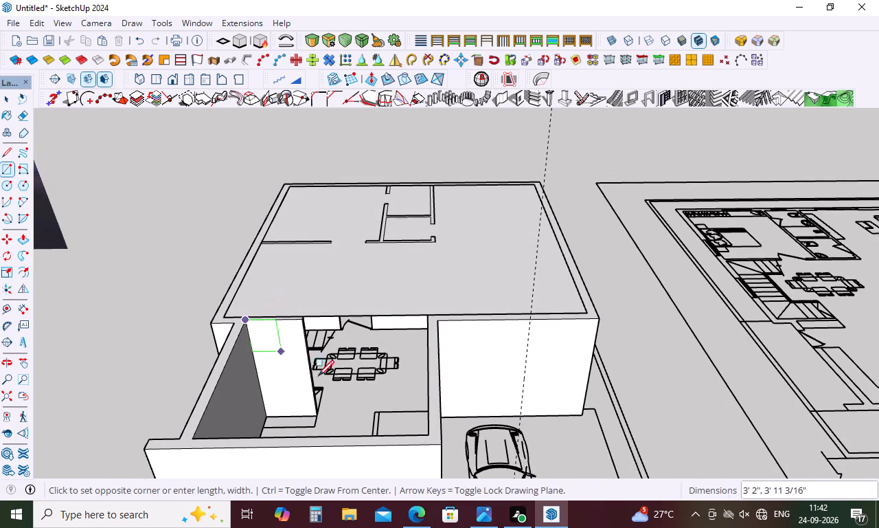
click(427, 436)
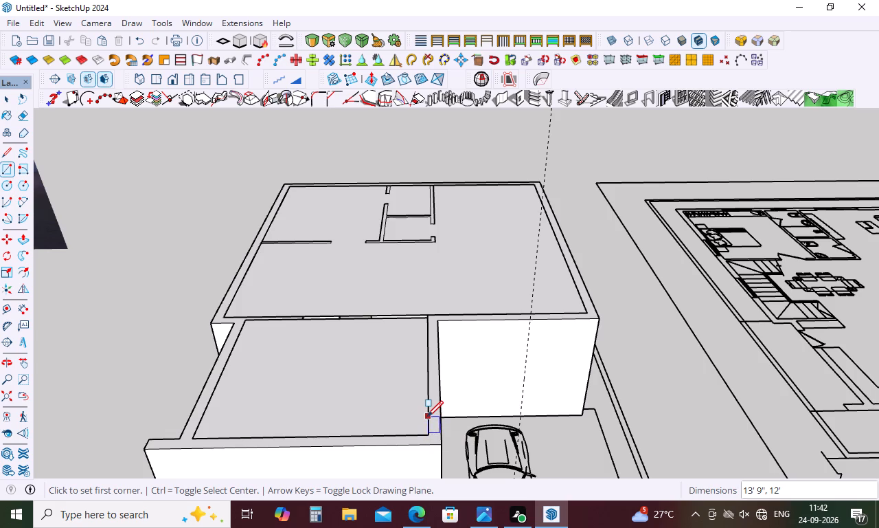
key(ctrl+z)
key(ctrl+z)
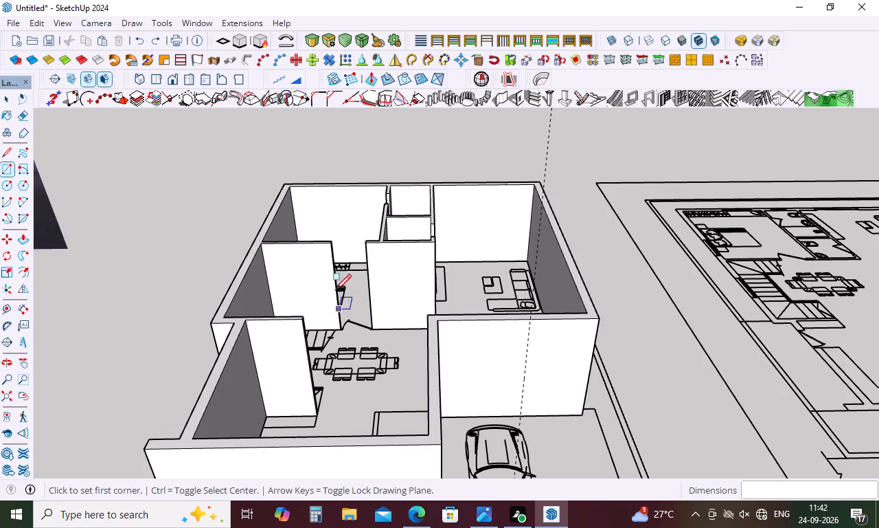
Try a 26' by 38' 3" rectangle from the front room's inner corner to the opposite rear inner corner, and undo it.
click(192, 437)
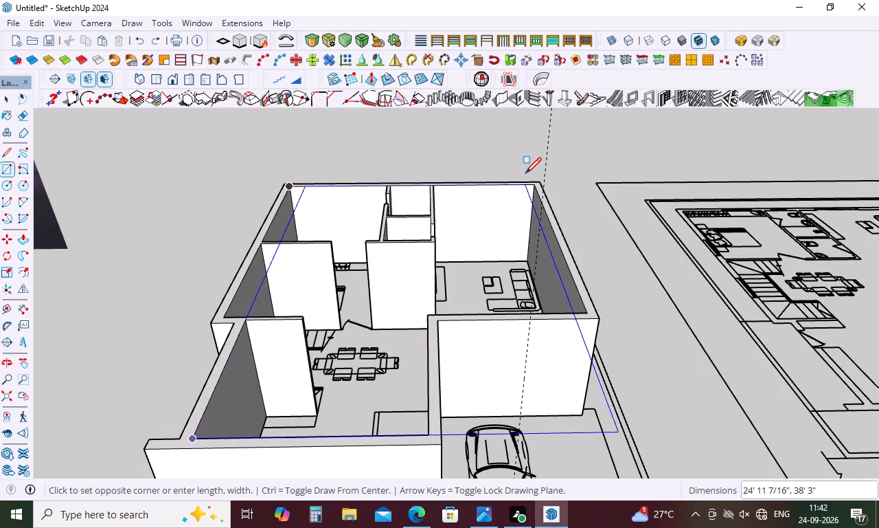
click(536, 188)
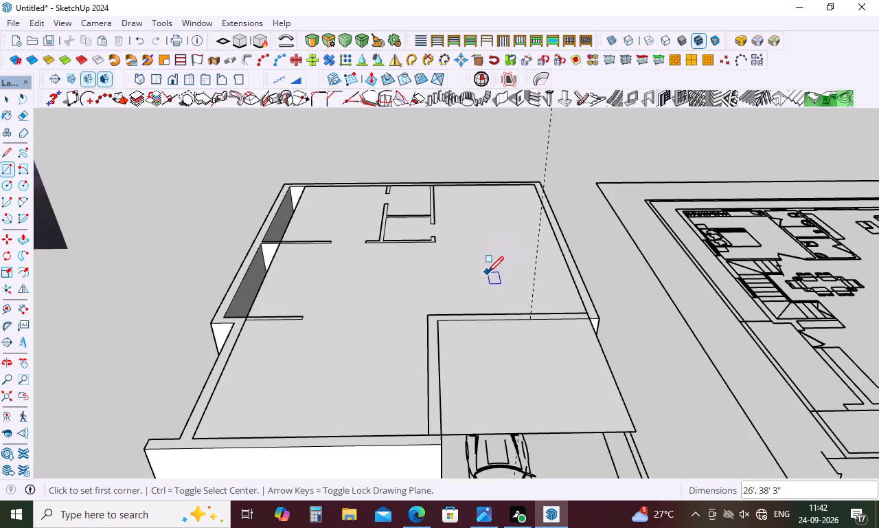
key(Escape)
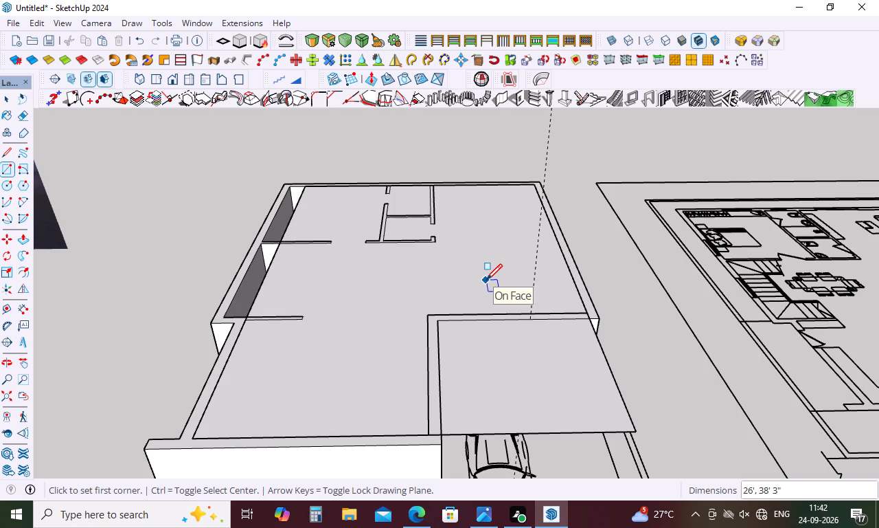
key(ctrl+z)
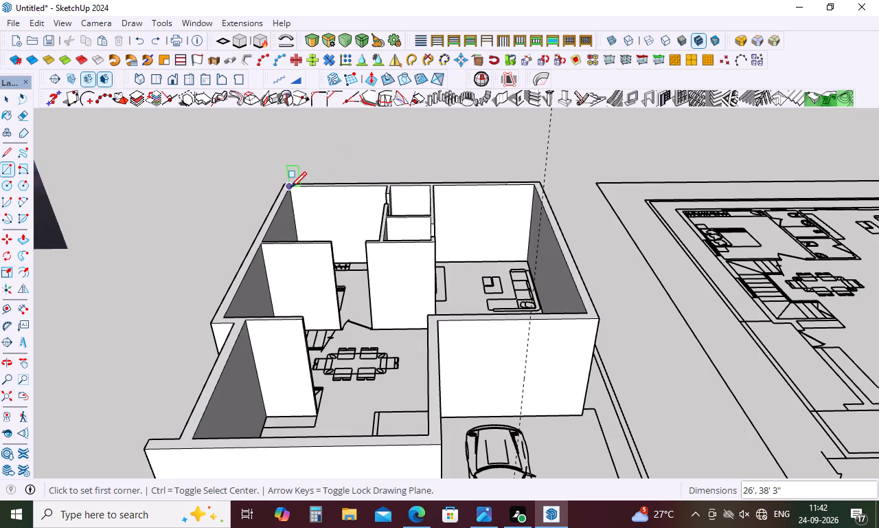
Draw roof rectangles at wall-top level: 25' 10 1/2" by 27' 9" over the rear rooms and 13' 9" by 12' over the front room.
click(290, 188)
click(585, 311)
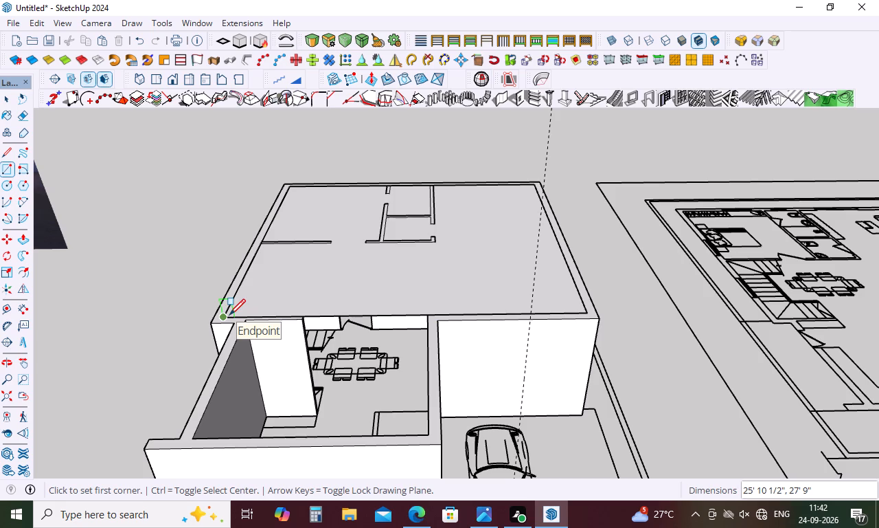
click(247, 324)
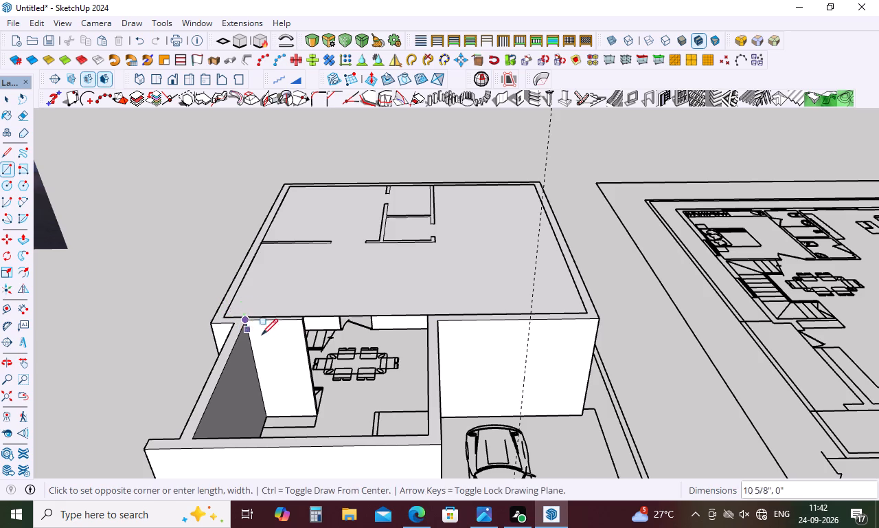
click(426, 437)
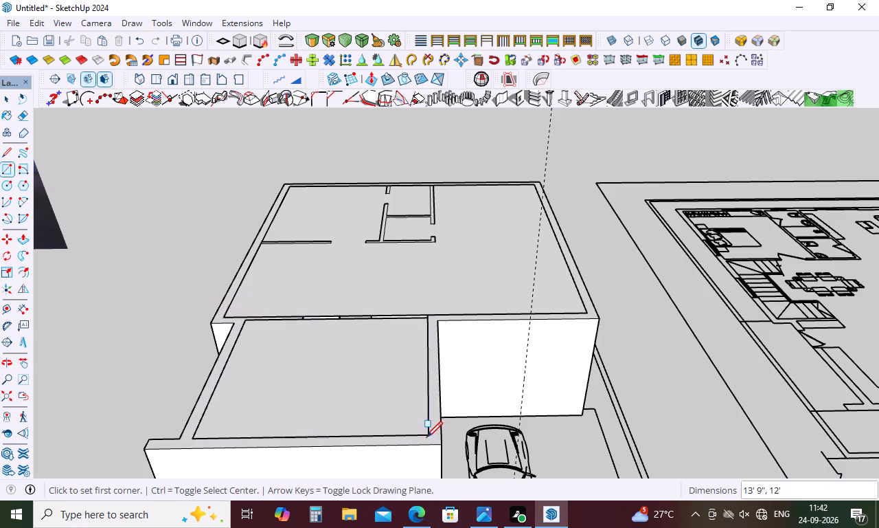
Fill the narrow gap between the two roof rectangles with a 13' 9" by 4 1/2" rectangle.
middle_drag(392, 353, 376, 449)
scroll(253, 384, up, 9)
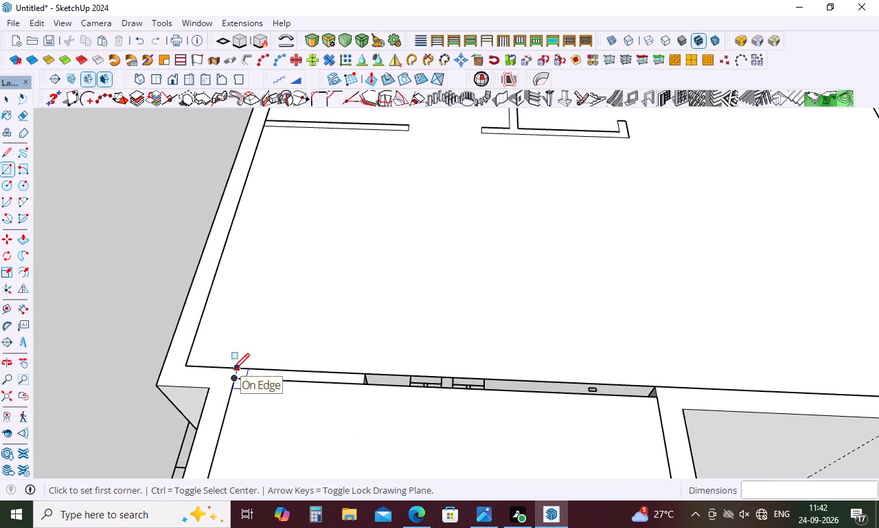
click(233, 369)
click(659, 399)
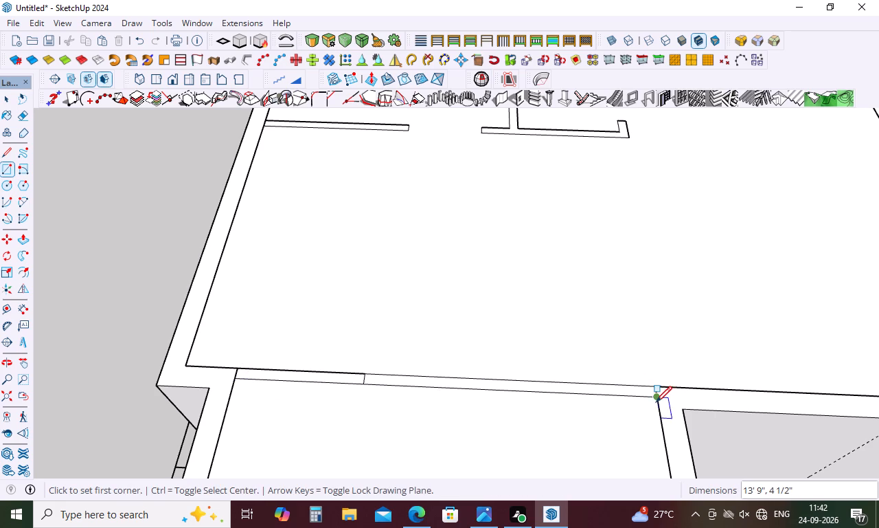
key(Escape)
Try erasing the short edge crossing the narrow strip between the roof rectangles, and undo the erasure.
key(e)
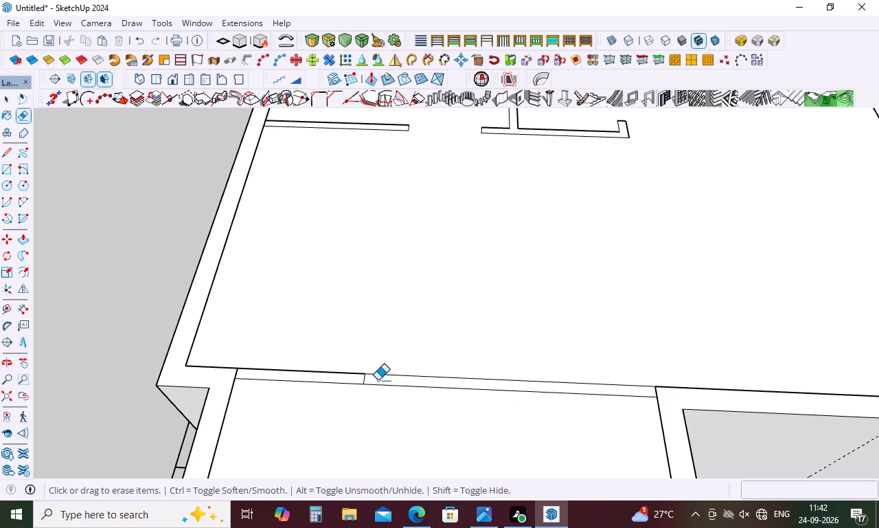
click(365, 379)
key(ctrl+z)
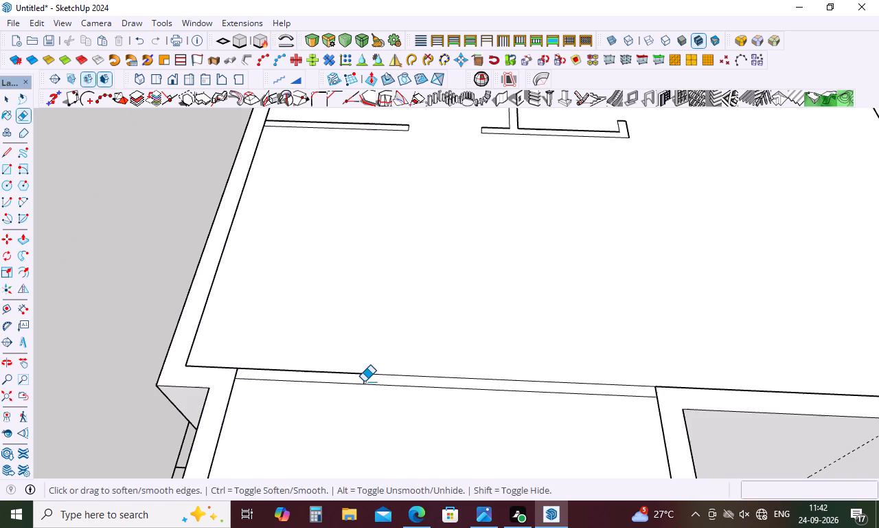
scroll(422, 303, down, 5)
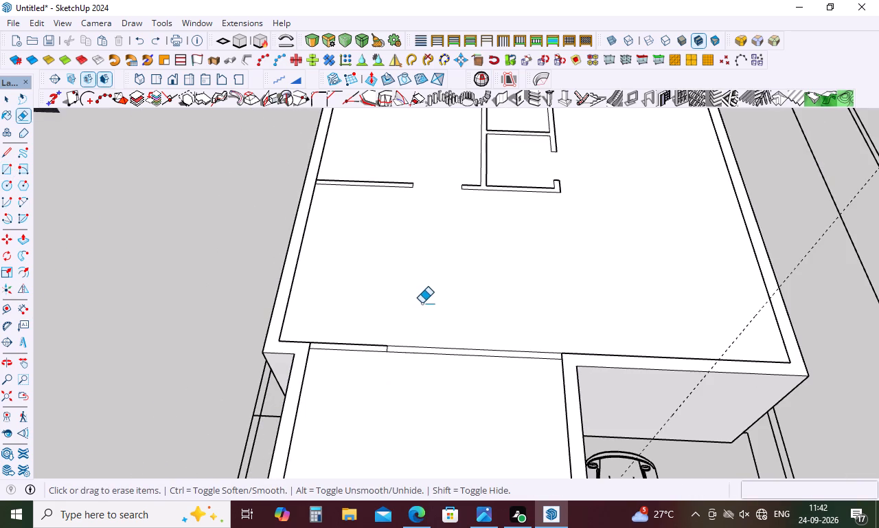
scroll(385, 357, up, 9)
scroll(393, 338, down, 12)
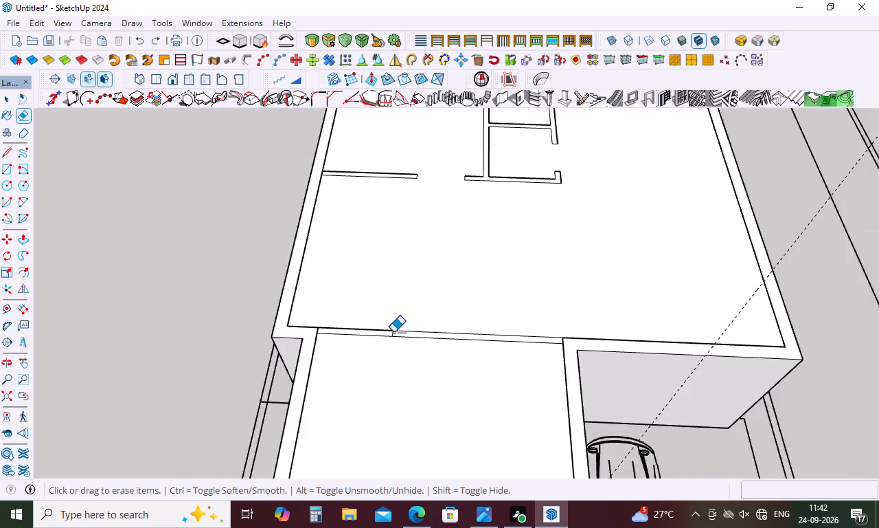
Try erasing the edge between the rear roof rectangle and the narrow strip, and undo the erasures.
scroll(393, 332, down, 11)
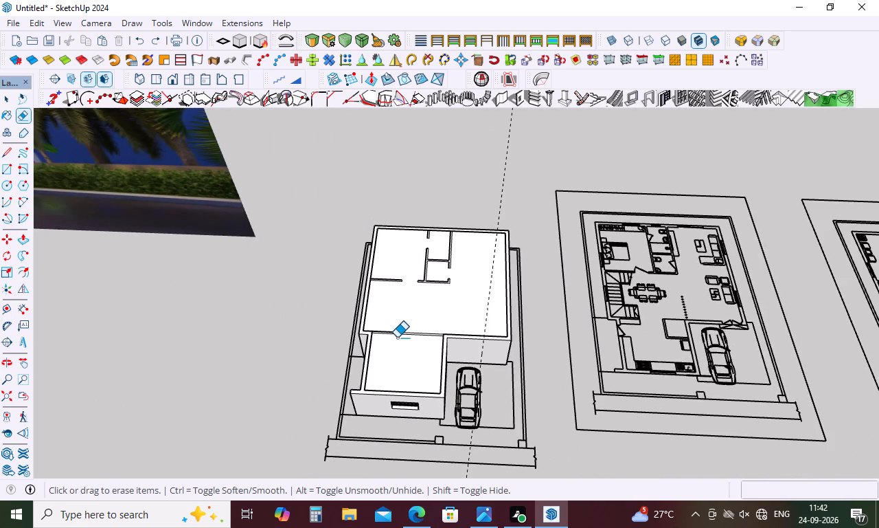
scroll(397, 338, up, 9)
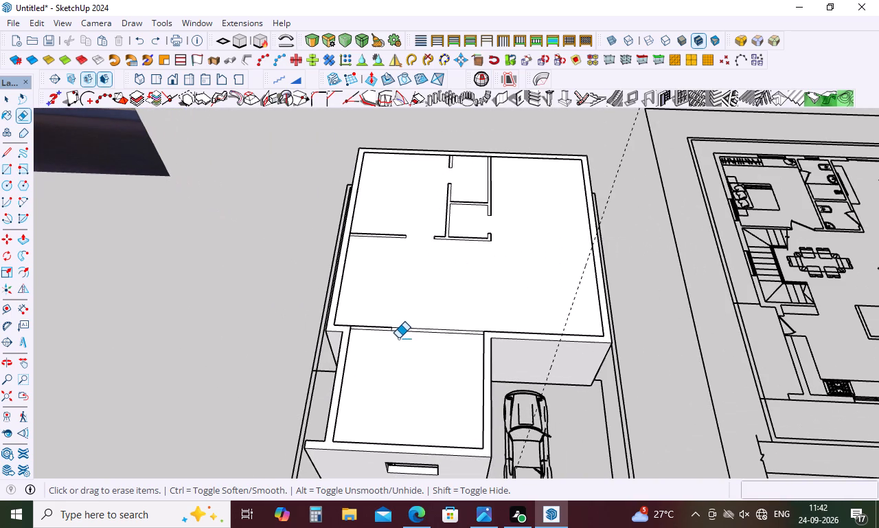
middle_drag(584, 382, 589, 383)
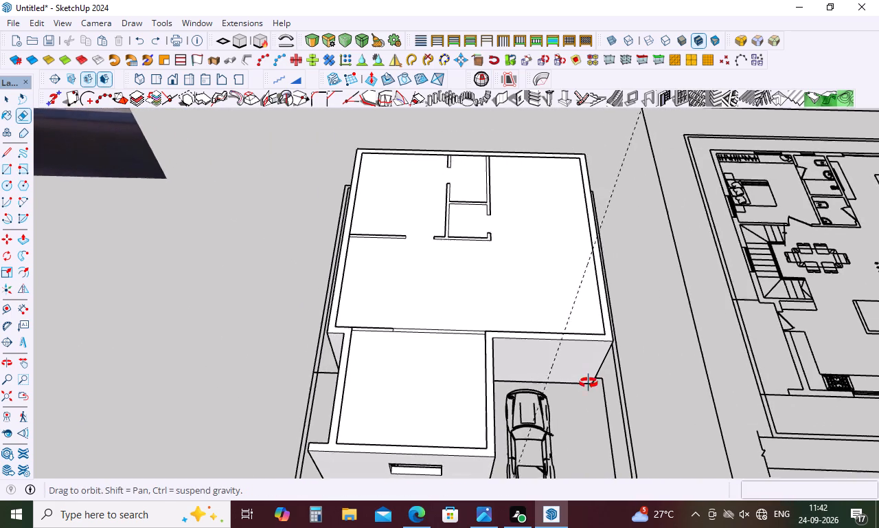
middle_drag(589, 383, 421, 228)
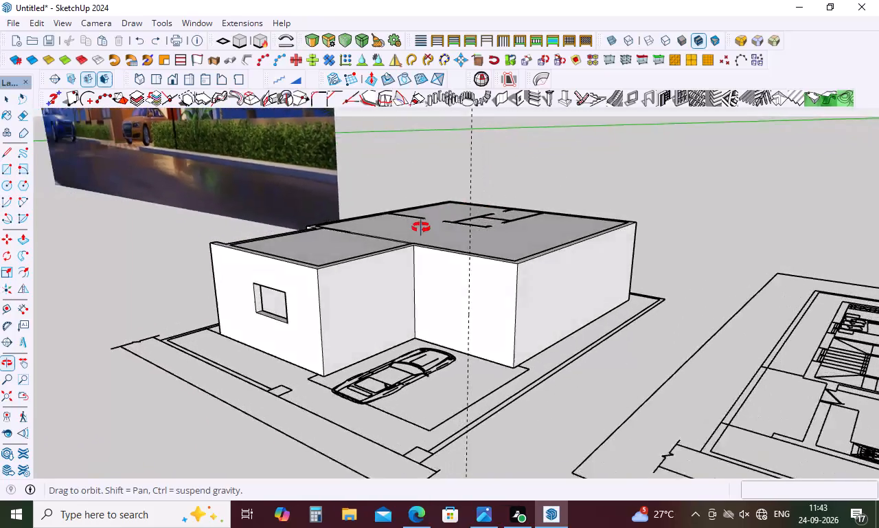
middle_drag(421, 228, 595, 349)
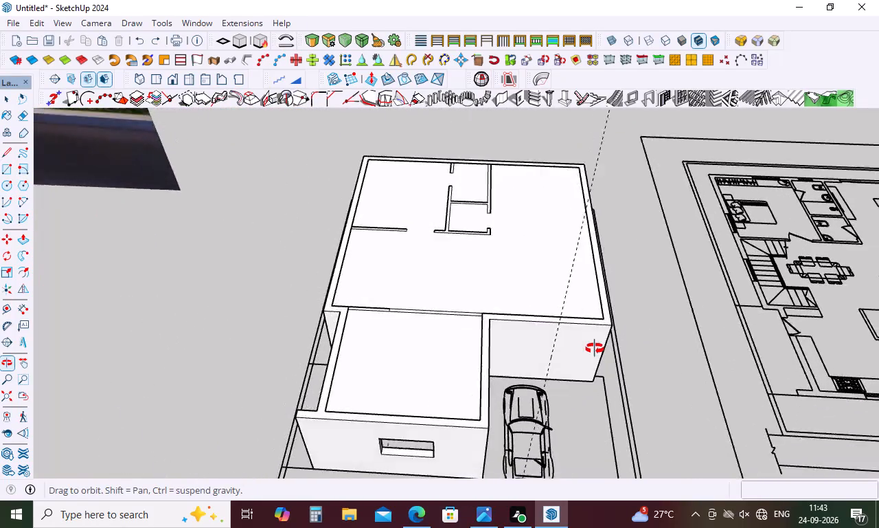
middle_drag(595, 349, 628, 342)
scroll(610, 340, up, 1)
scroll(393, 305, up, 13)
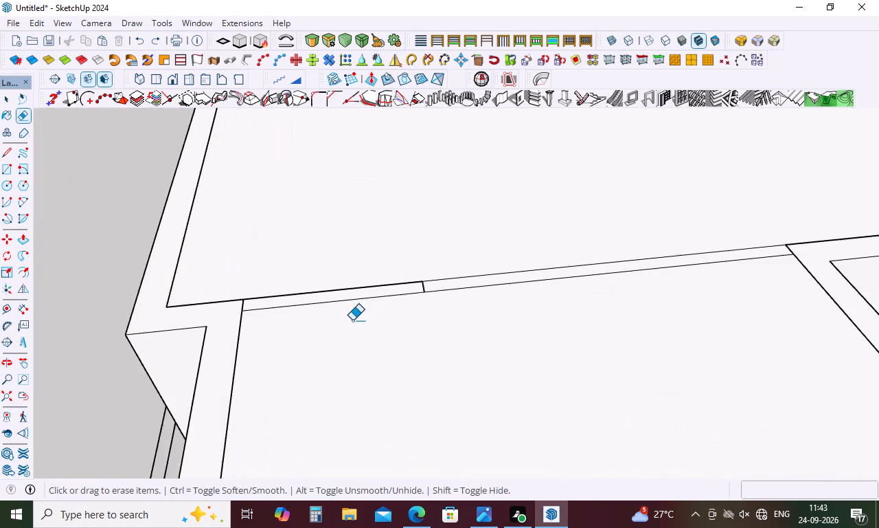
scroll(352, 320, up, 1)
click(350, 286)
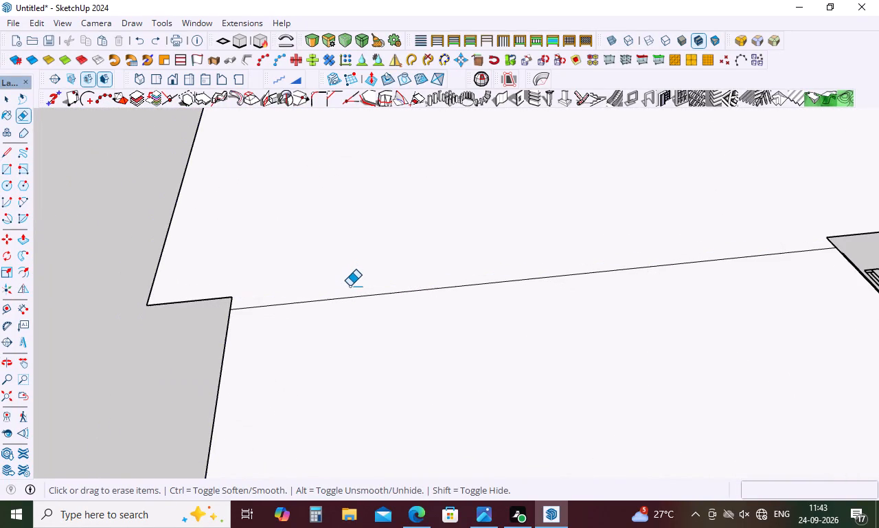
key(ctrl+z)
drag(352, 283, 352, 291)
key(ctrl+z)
Undo the narrow strip and both roof rectangles so the ground-floor walls are open again.
scroll(361, 280, down, 9)
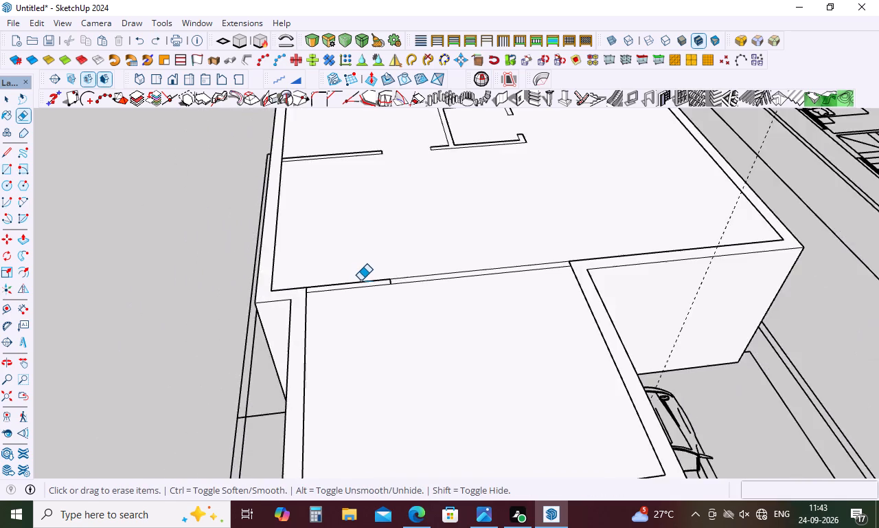
scroll(361, 280, down, 5)
key(ctrl+z)
key(ctrl+z)
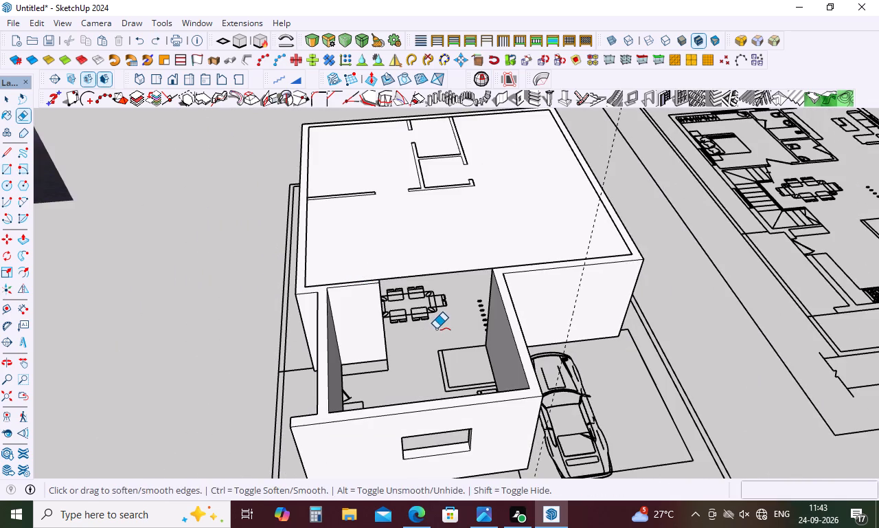
key(ctrl+z)
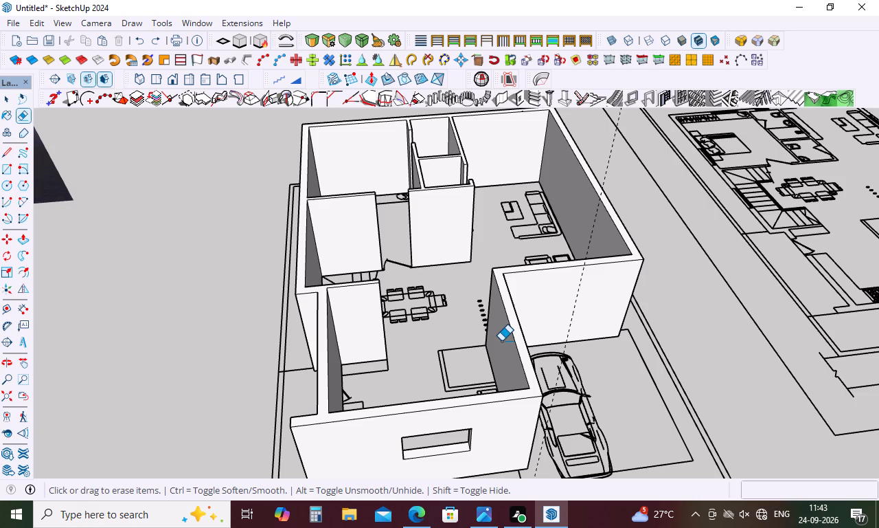
scroll(502, 344, down, 3)
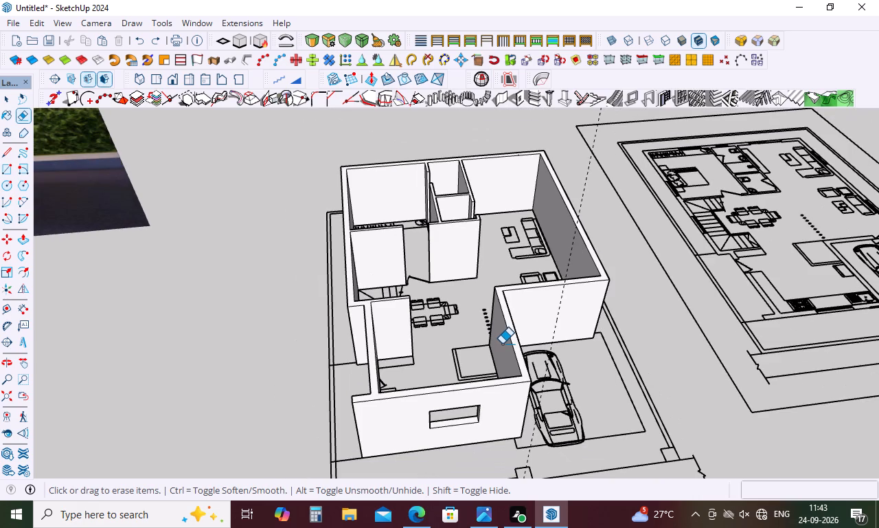
Open the walls group and draw a 25' 10 1/2" by 27' 9" roof rectangle across the rear rooms' inner corners.
key(space)
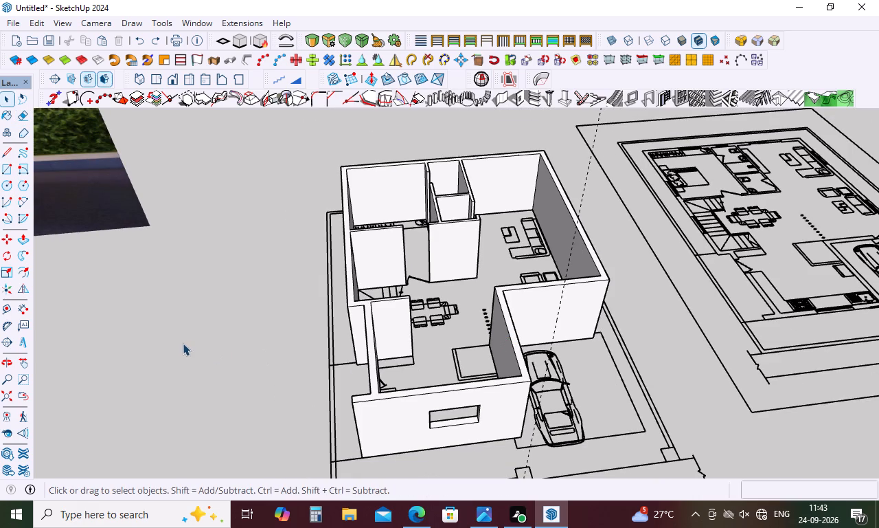
click(183, 343)
scroll(388, 316, down, 9)
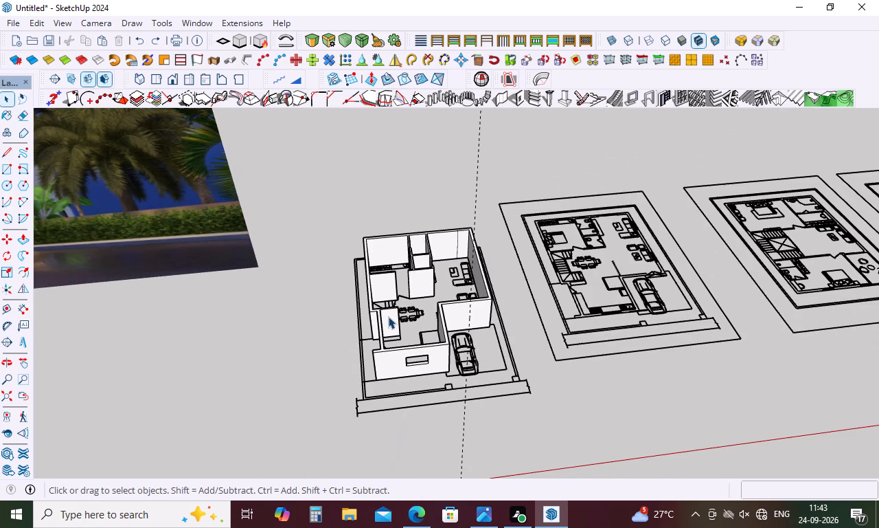
double_click(473, 304)
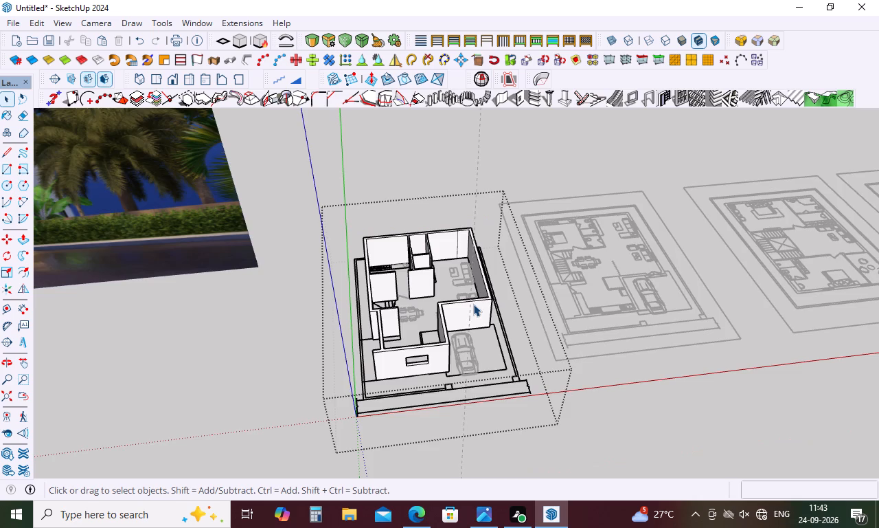
scroll(477, 287, up, 9)
key(r)
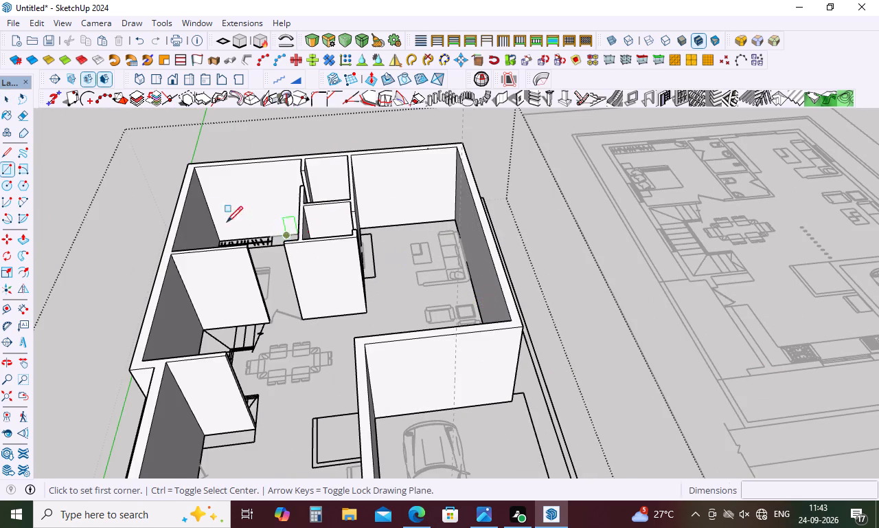
click(197, 168)
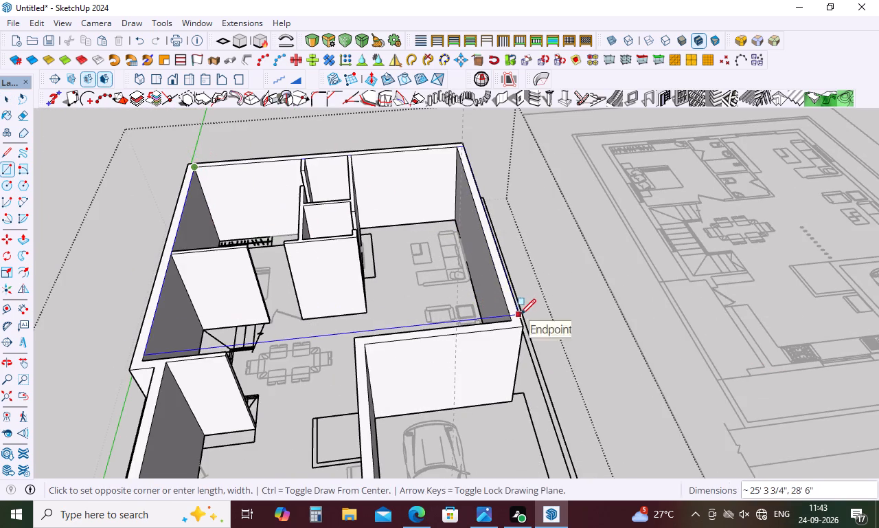
click(511, 319)
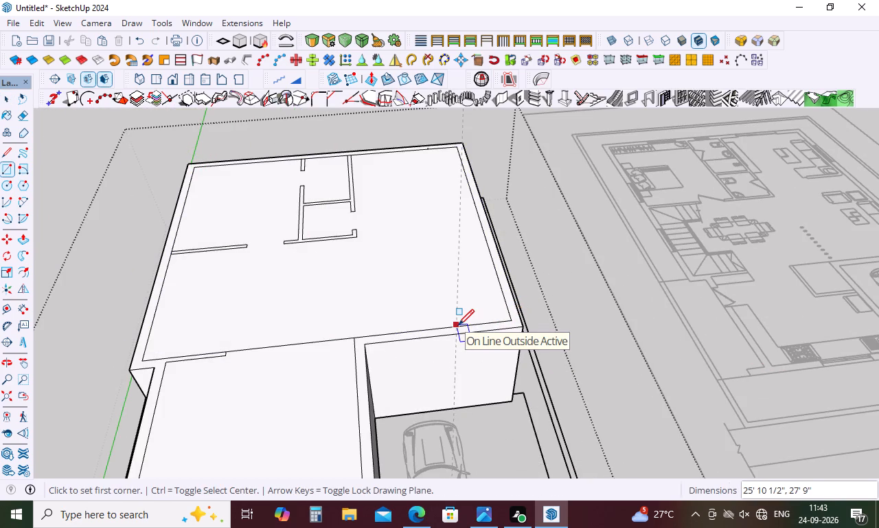
key(Escape)
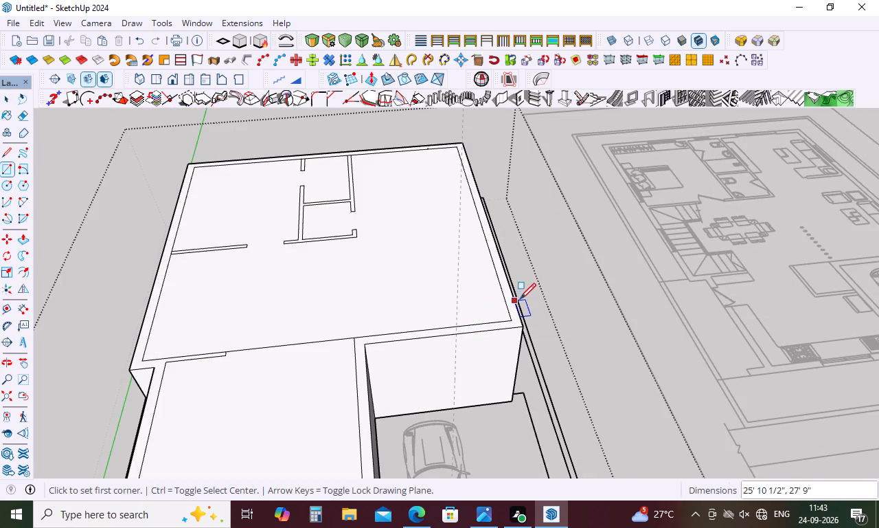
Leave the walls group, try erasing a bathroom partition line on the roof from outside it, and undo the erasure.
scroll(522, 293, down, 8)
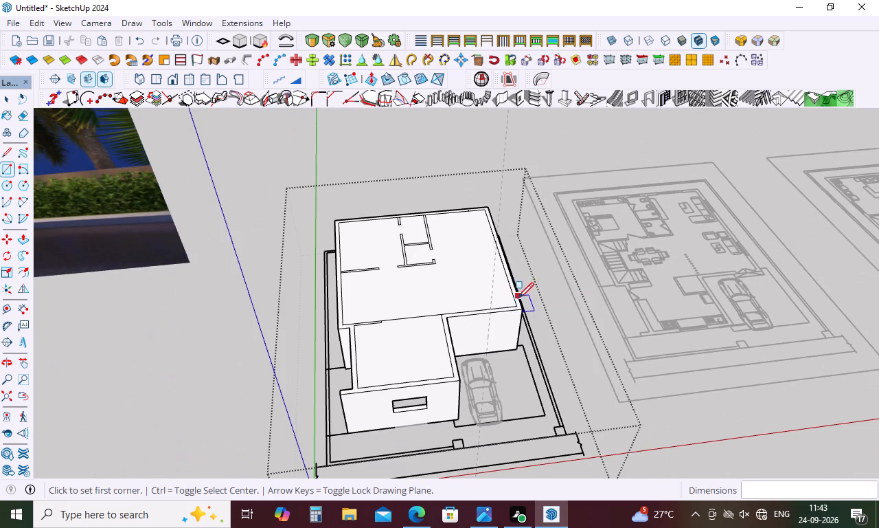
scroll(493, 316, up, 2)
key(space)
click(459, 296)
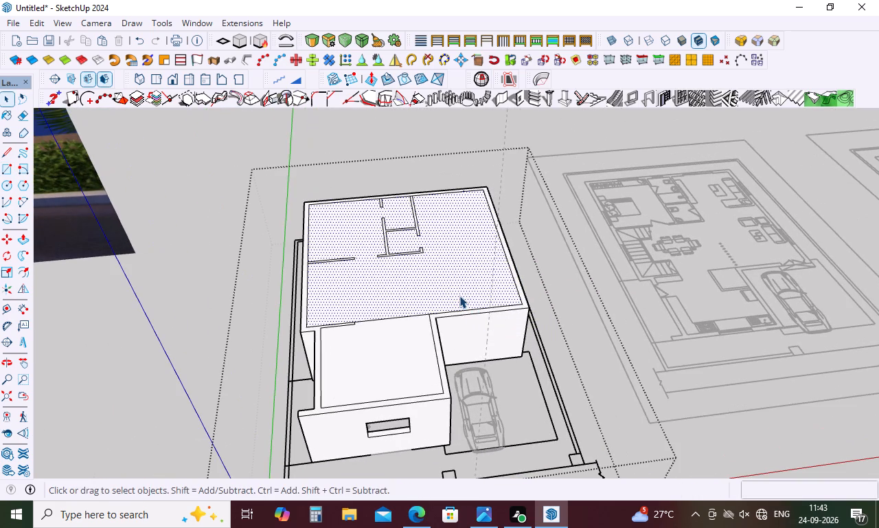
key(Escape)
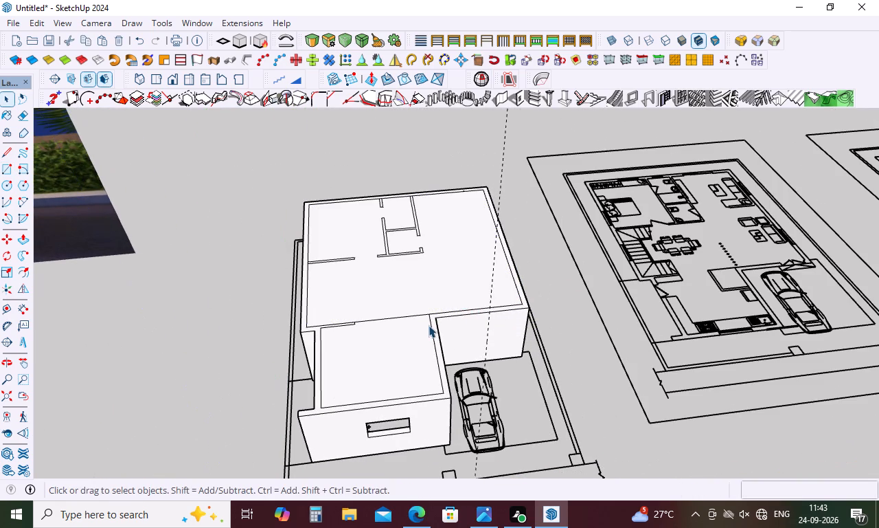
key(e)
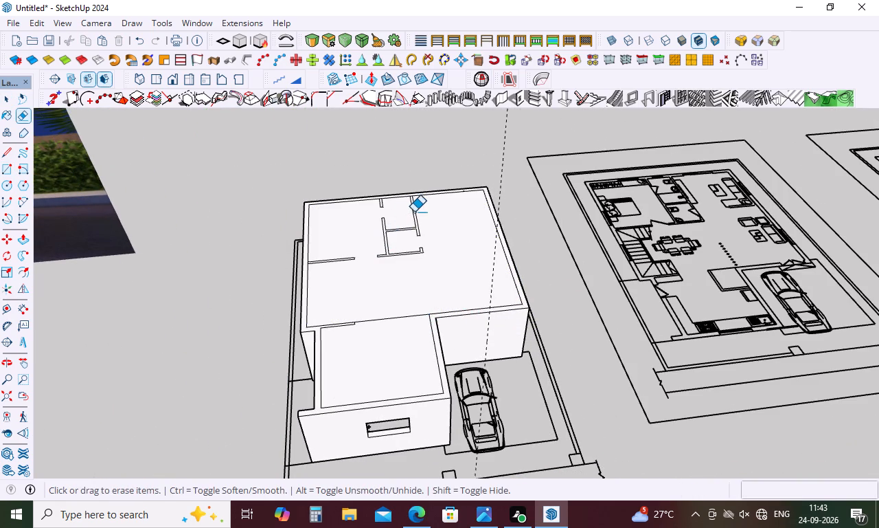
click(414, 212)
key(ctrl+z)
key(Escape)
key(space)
Reopen the walls group and erase the bathroom partitions' outlines on the roof face, on the side facing the living area.
double_click(413, 341)
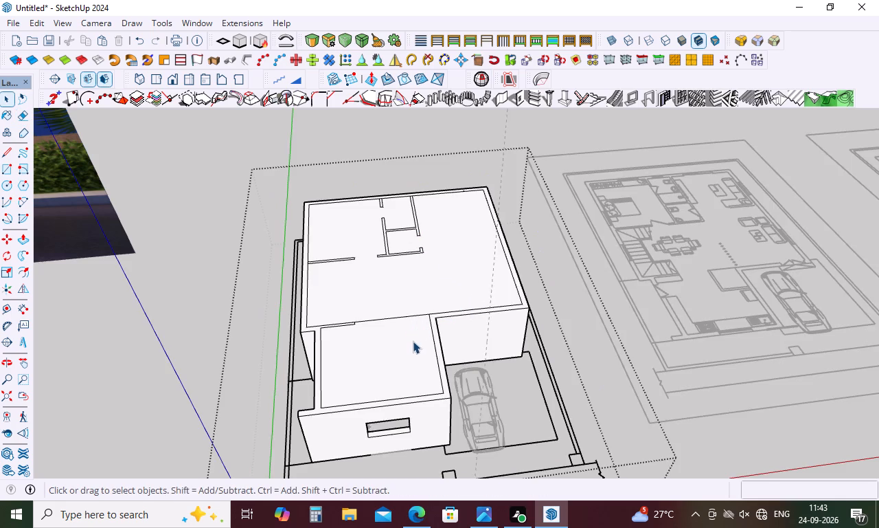
key(e)
scroll(408, 208, up, 7)
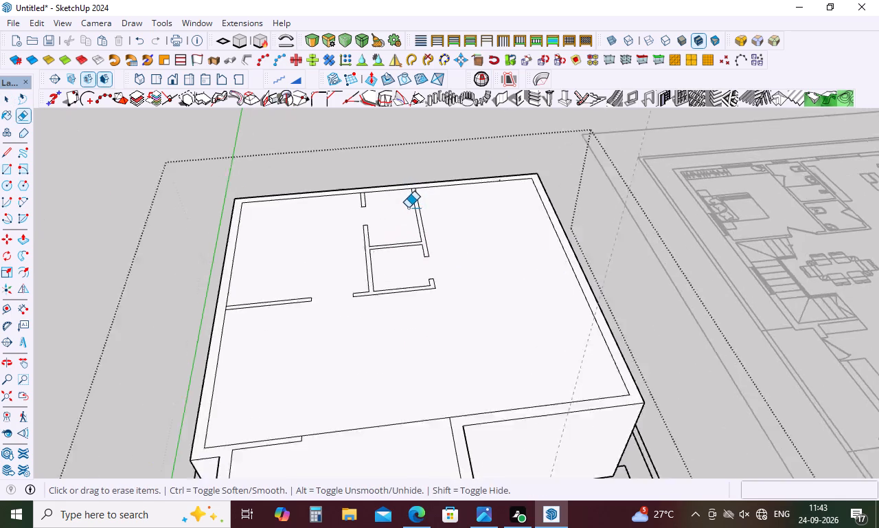
scroll(408, 208, up, 1)
drag(424, 195, 402, 238)
drag(408, 241, 395, 278)
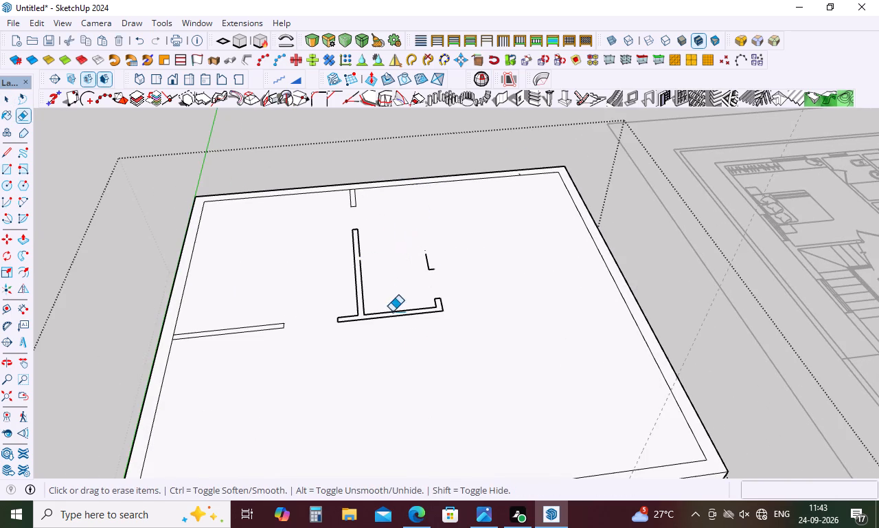
drag(429, 251, 418, 279)
drag(434, 264, 422, 291)
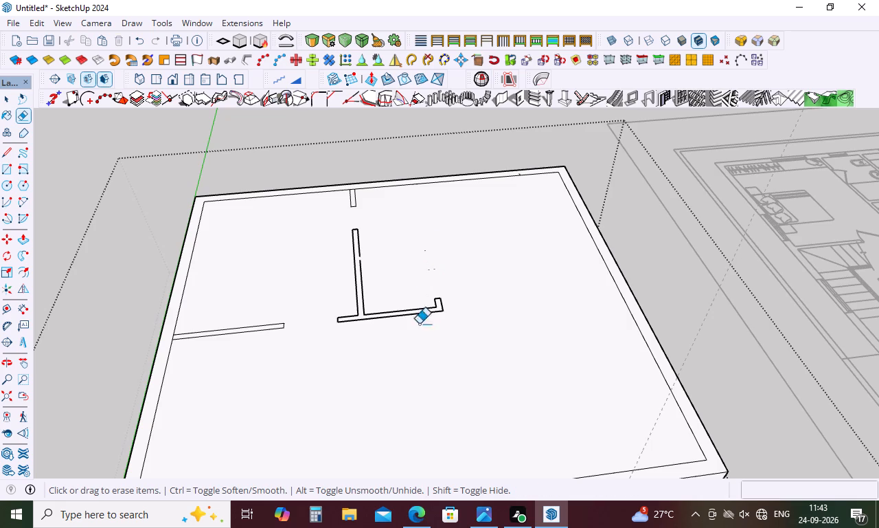
drag(440, 297, 426, 332)
drag(436, 299, 431, 316)
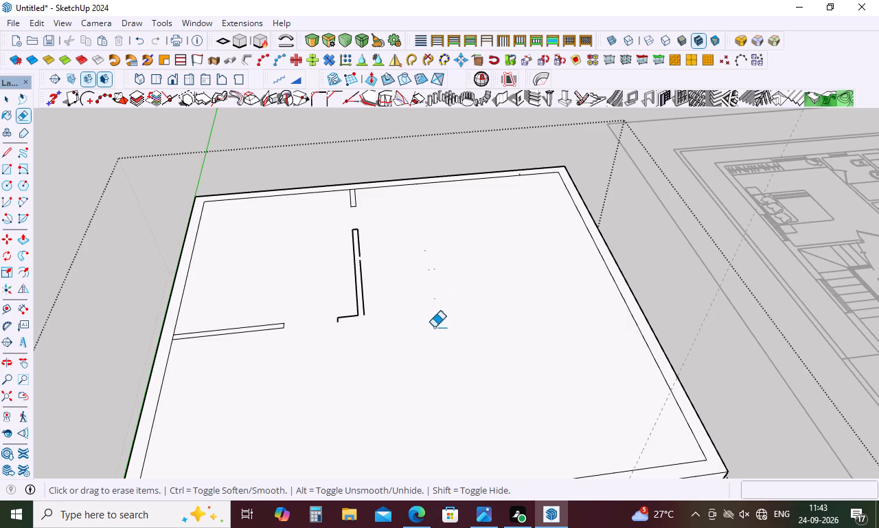
Erase the tiny leftover edges where the bathroom partitions' outlines were removed from the roof face.
drag(430, 249, 419, 266)
drag(435, 263, 421, 296)
drag(434, 267, 420, 287)
drag(438, 289, 431, 322)
drag(448, 306, 443, 310)
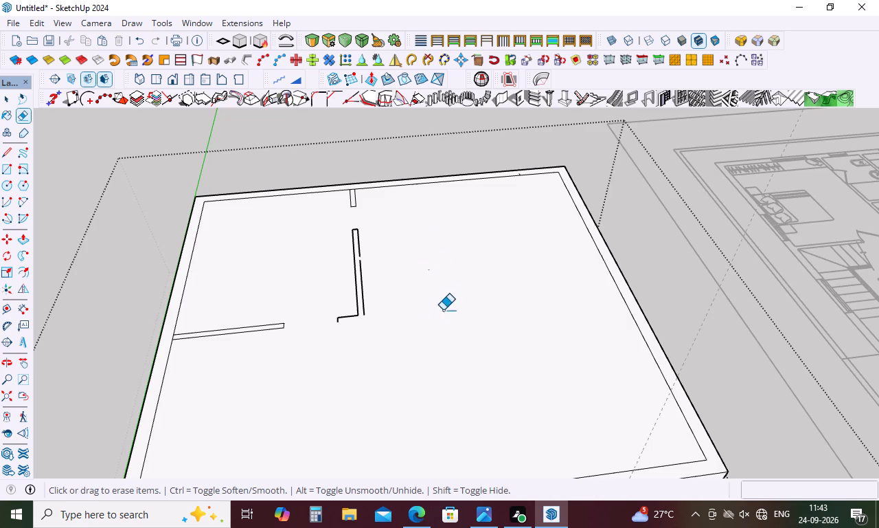
drag(443, 310, 433, 342)
drag(431, 268, 410, 302)
Erase the remaining bathroom partition outline in the middle of the roof face.
click(361, 245)
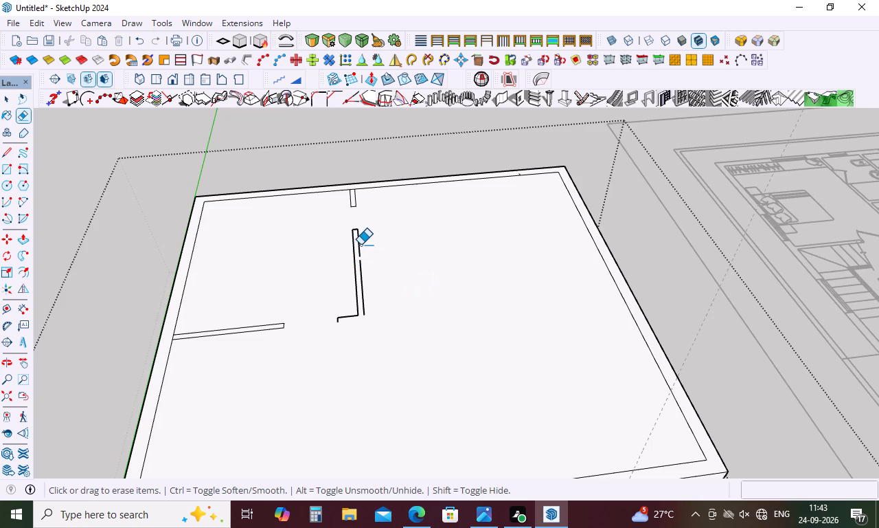
click(361, 236)
click(357, 243)
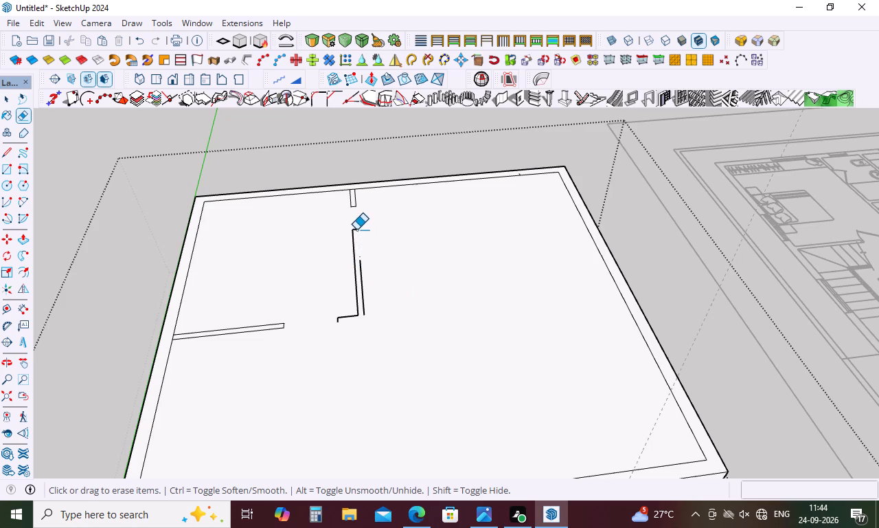
click(351, 235)
click(361, 280)
drag(359, 229, 342, 254)
drag(358, 254, 352, 307)
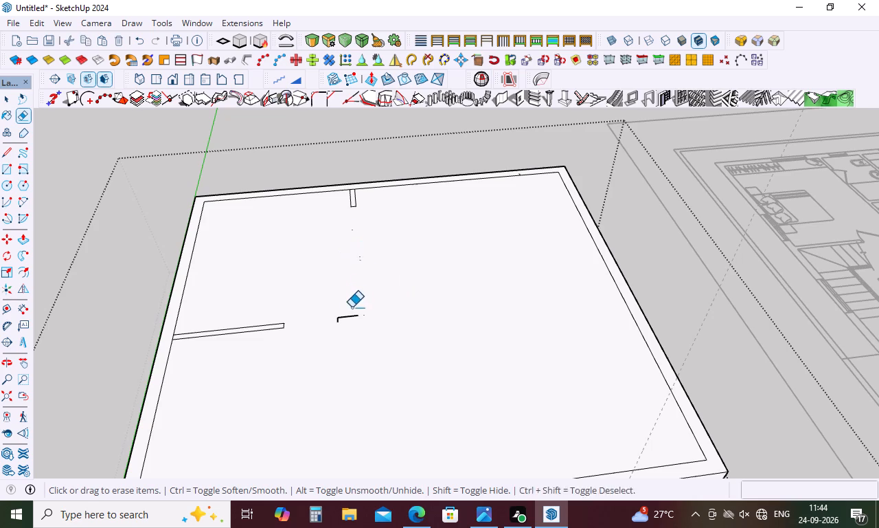
drag(352, 307, 352, 303)
drag(349, 318, 346, 328)
drag(345, 322, 327, 338)
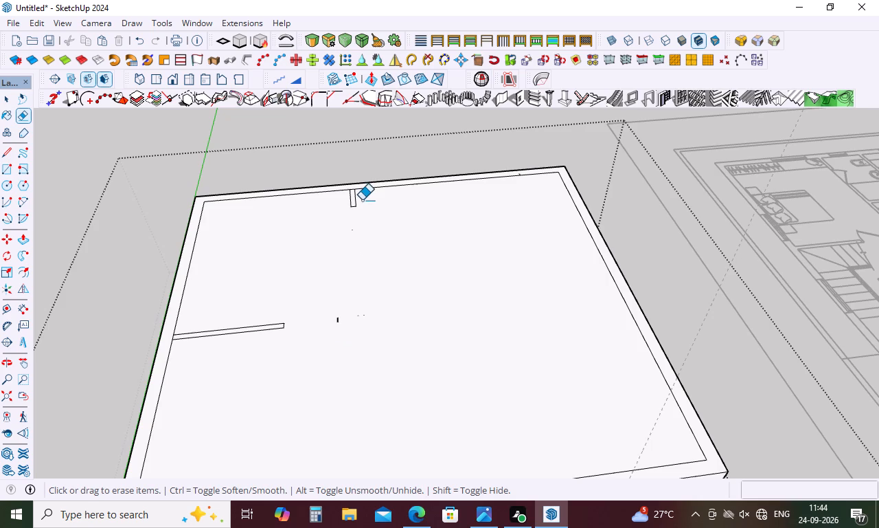
Erase the short partition outlines running from the rear and side walls on the roof face, plus a leftover edge between them.
drag(361, 199, 328, 216)
drag(350, 206, 355, 236)
drag(361, 208, 335, 296)
drag(269, 302, 258, 344)
drag(277, 319, 281, 326)
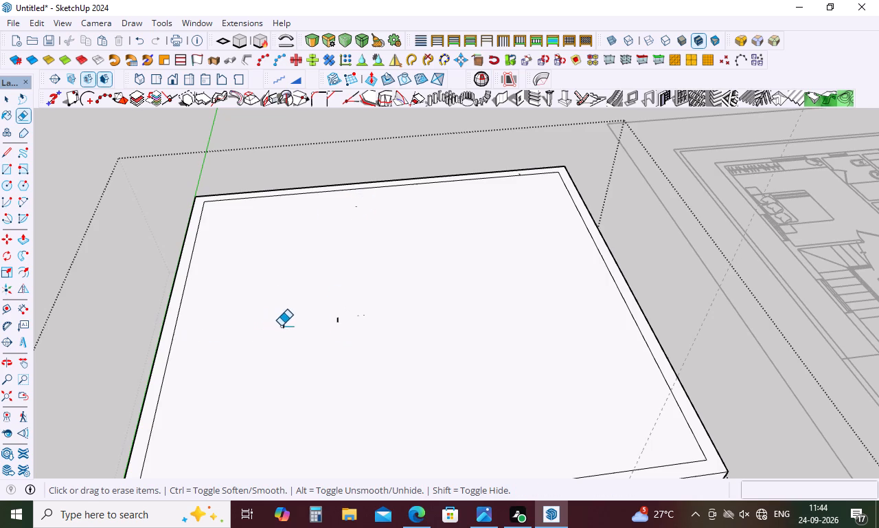
drag(281, 326, 298, 327)
drag(334, 315, 330, 345)
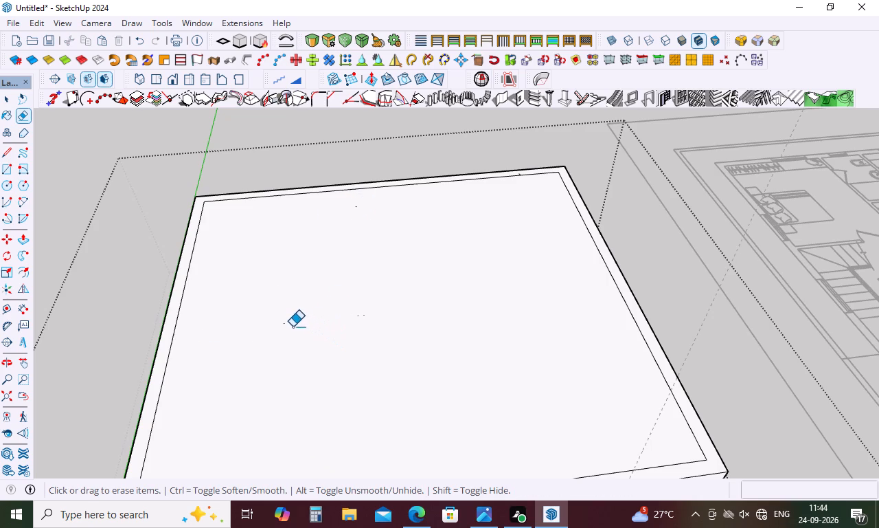
drag(292, 327, 250, 335)
Erase the dividing edge between the rear roof face and the front room's roof face.
scroll(602, 241, down, 8)
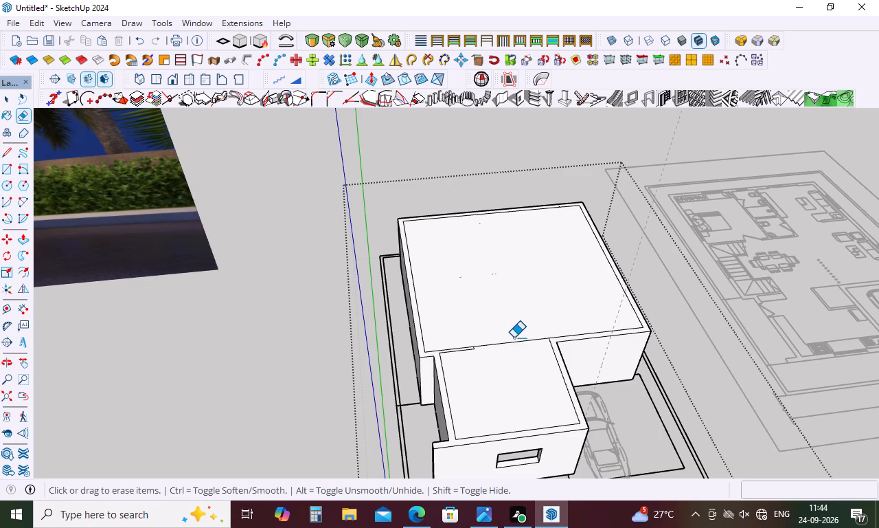
drag(514, 338, 512, 353)
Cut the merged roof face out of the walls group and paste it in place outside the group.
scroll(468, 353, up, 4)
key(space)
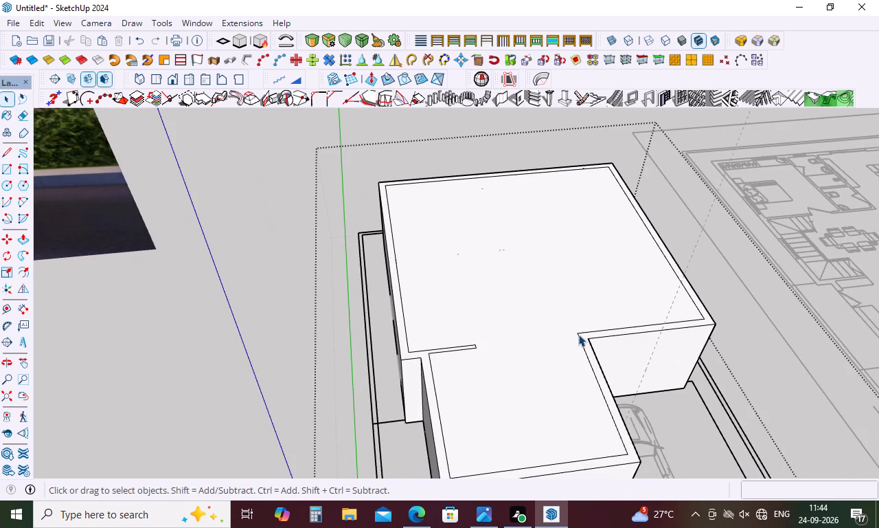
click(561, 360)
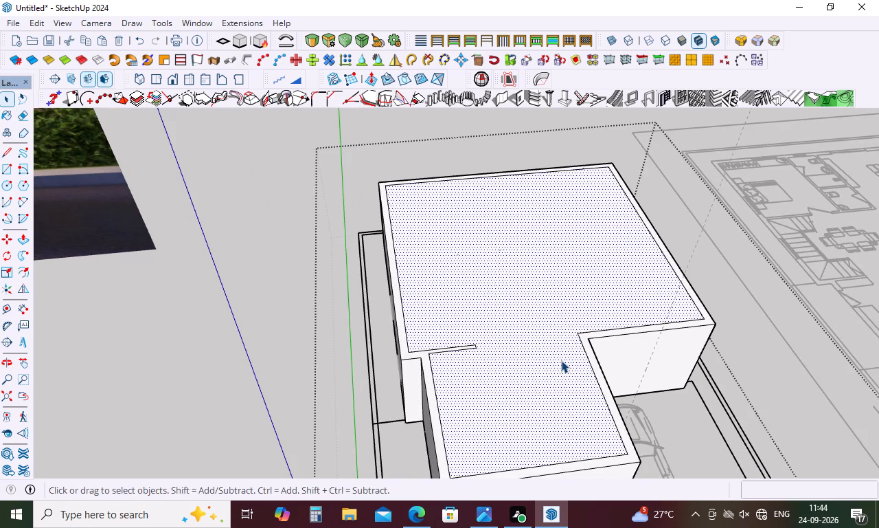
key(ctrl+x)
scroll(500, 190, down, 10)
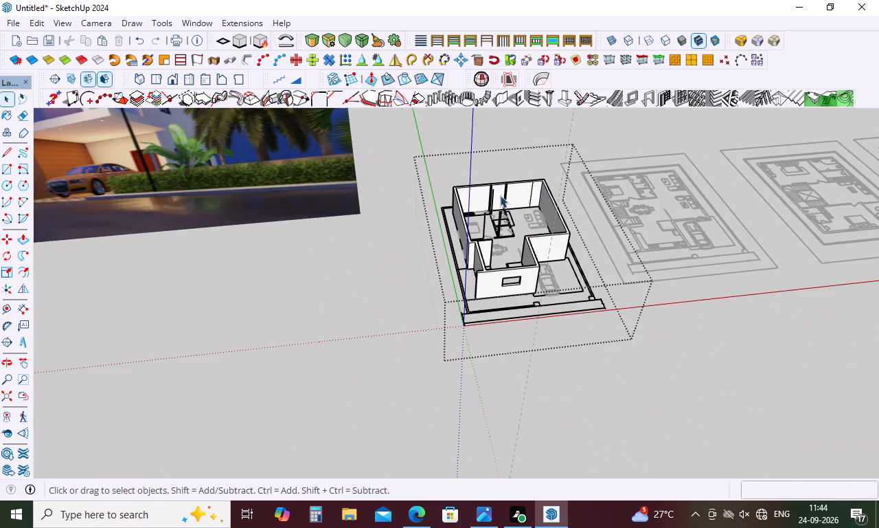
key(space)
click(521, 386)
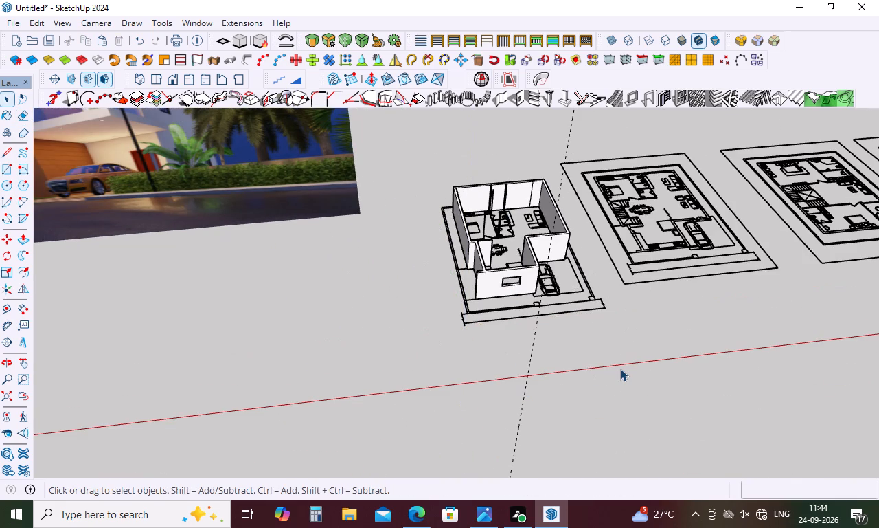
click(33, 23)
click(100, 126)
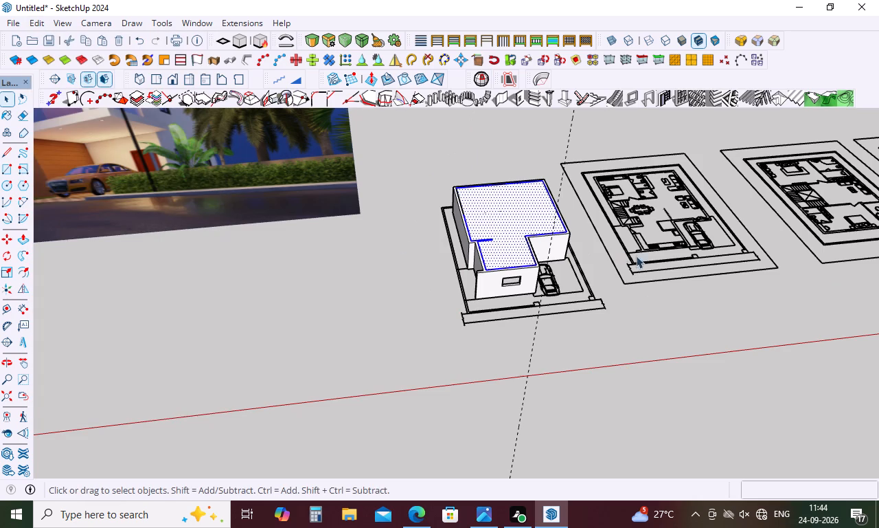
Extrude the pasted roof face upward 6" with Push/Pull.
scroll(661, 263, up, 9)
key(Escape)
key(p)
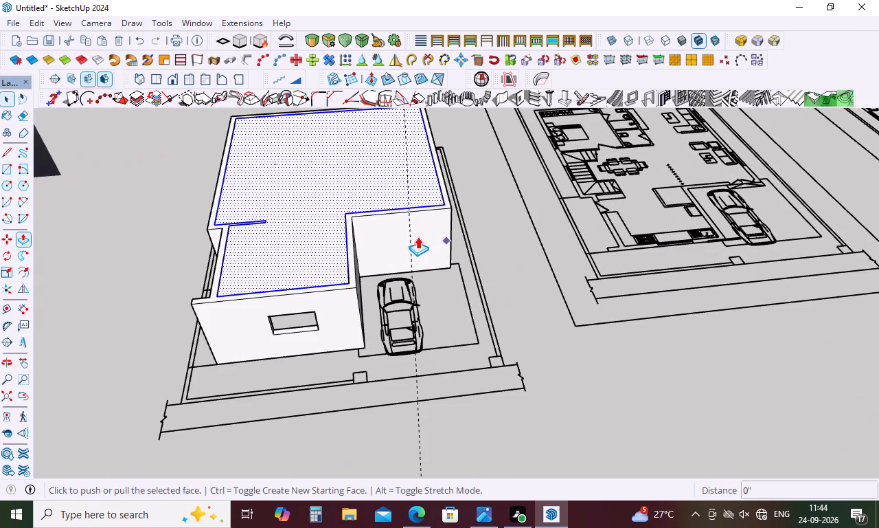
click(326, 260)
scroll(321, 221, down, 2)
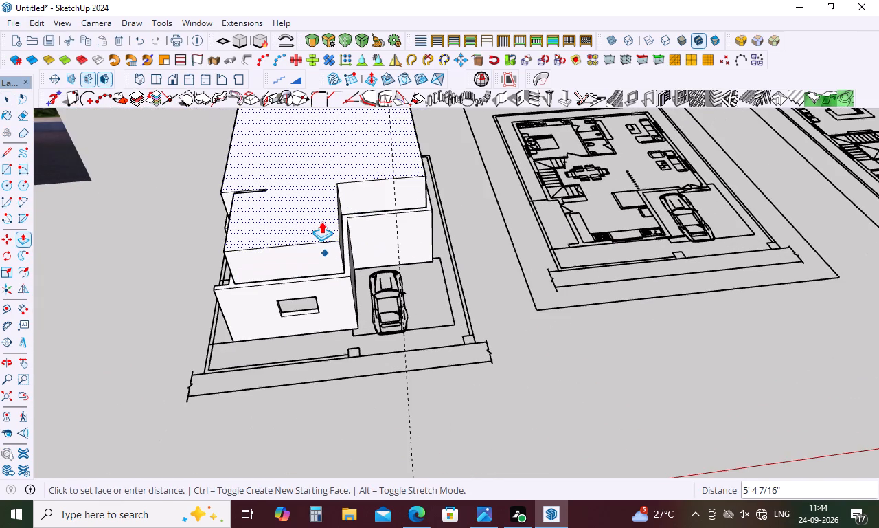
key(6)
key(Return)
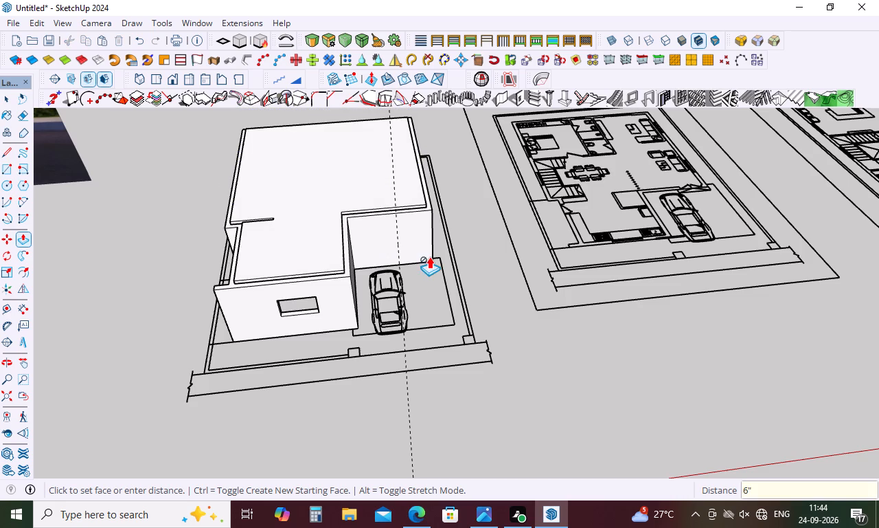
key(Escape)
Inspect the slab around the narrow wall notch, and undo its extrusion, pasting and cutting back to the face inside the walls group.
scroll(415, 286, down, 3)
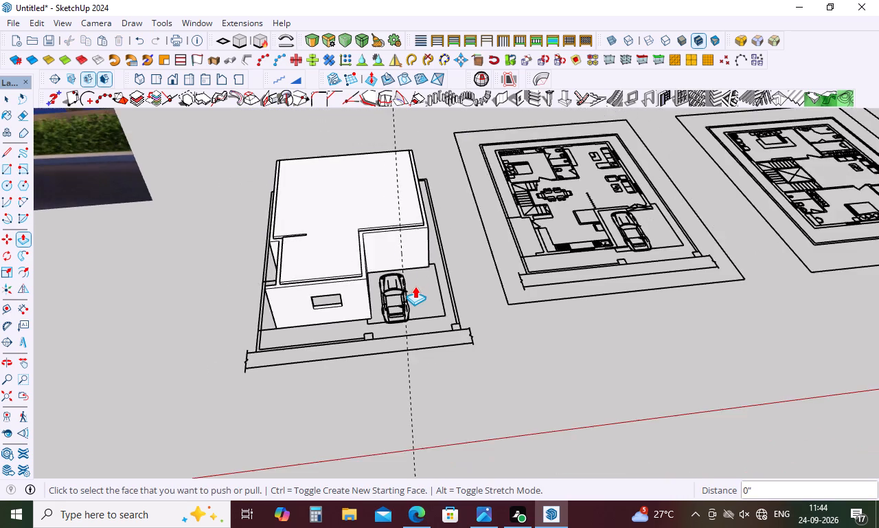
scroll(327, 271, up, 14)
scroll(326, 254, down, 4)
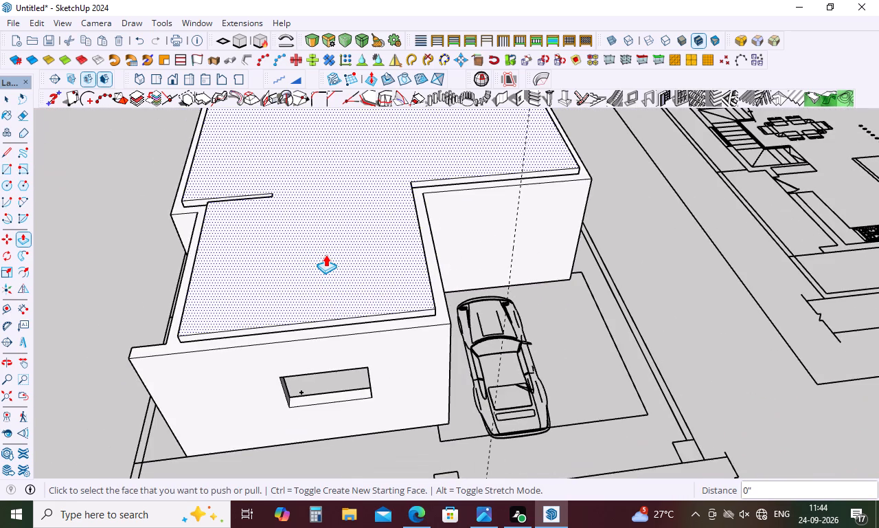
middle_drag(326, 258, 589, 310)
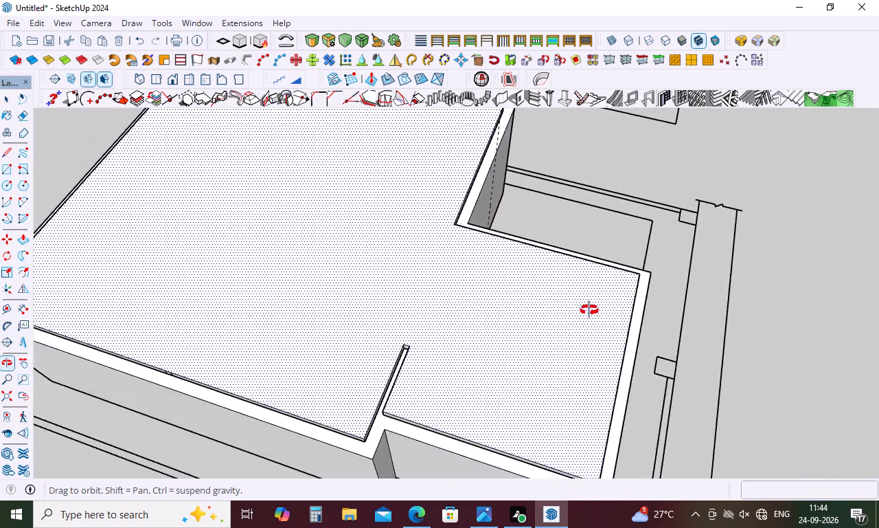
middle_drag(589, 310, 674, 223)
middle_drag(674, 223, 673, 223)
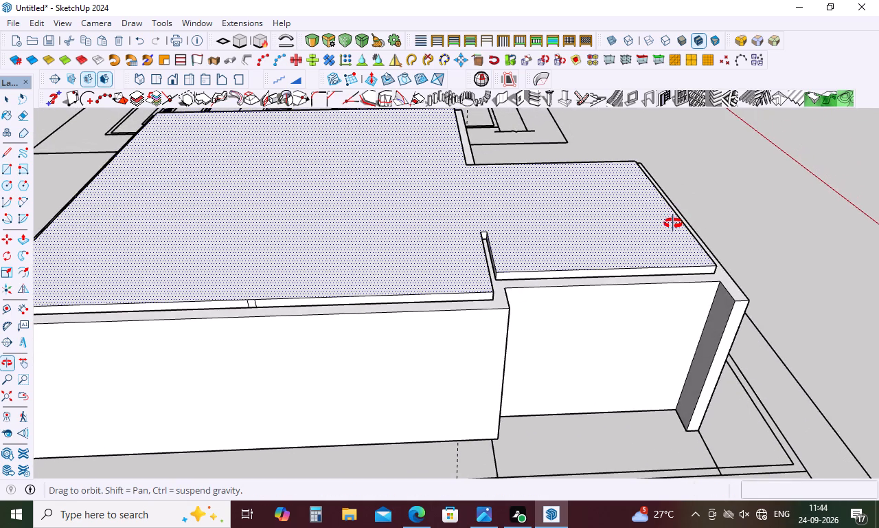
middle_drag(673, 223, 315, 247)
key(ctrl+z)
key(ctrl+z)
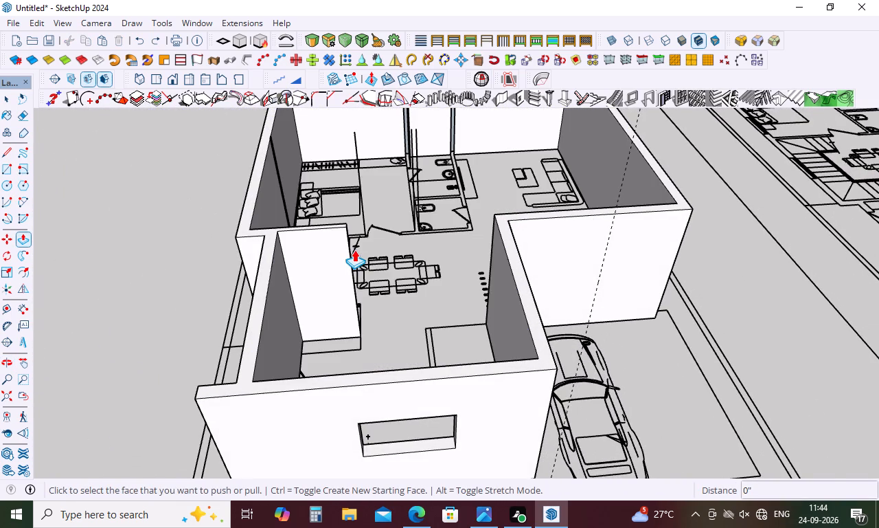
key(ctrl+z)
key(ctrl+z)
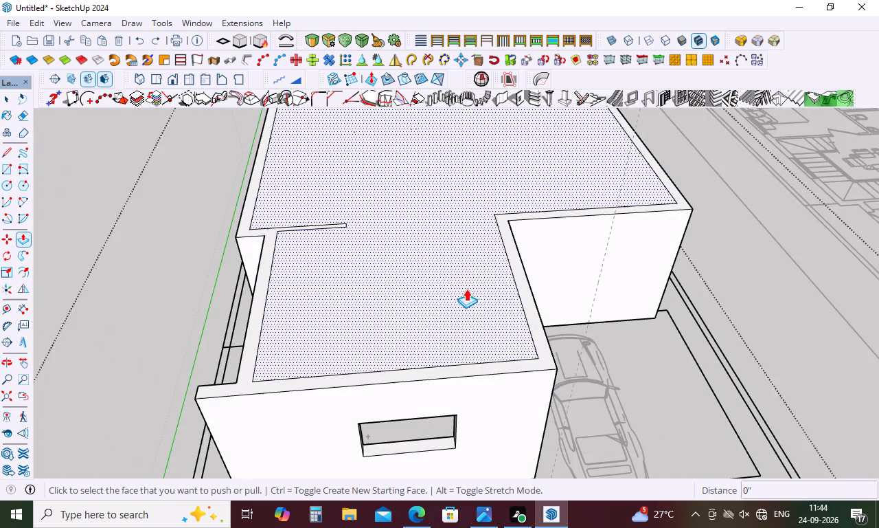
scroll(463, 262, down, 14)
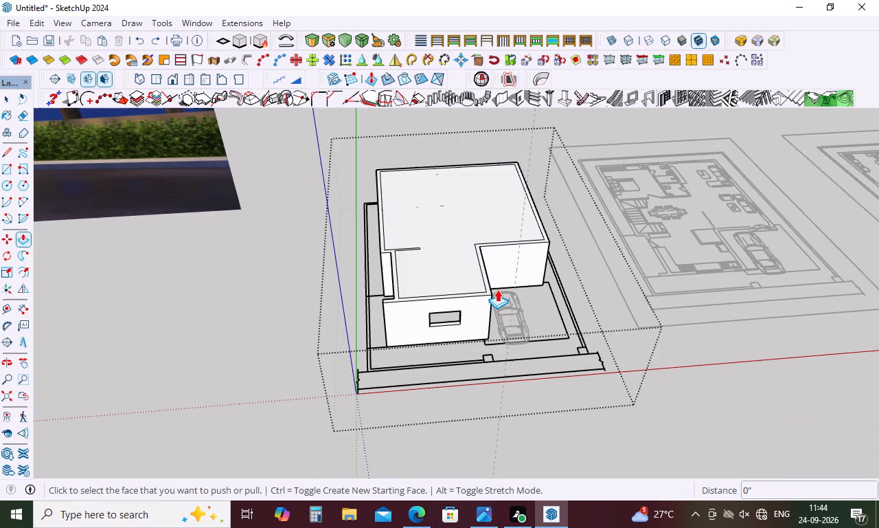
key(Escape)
Draw a 4' 3" by 4 1/2" rectangle filling the narrow wall notch in the roof face above the staircase.
key(r)
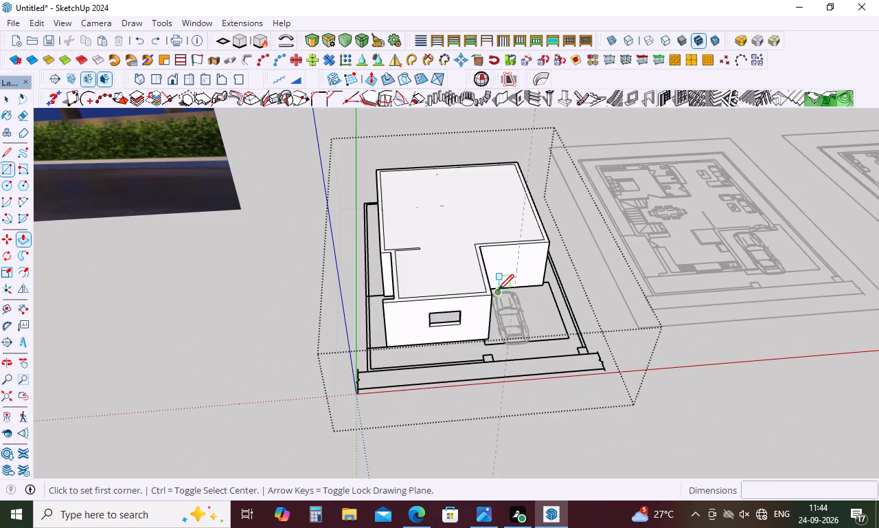
scroll(398, 246, up, 15)
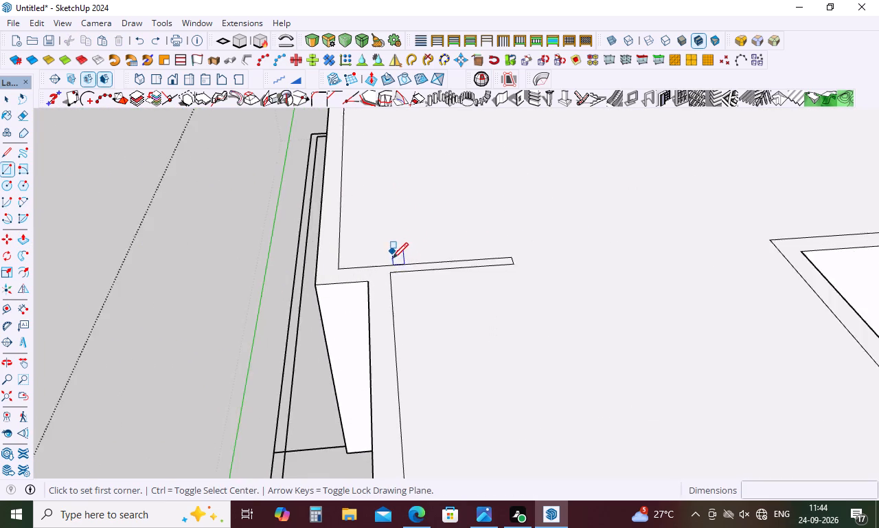
scroll(392, 259, up, 6)
click(392, 285)
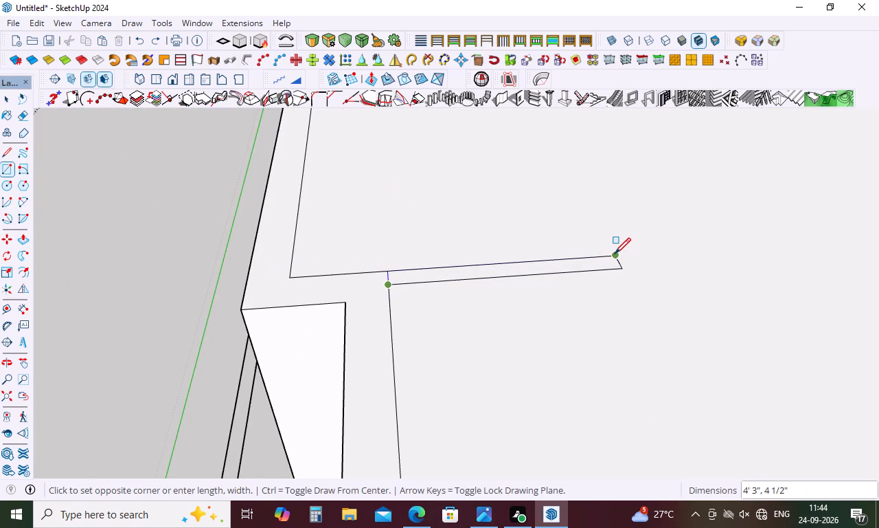
click(615, 254)
key(Escape)
Erase the filled notch's two long edges, short end edge and tiny leftover so it merges with the roof face.
key(e)
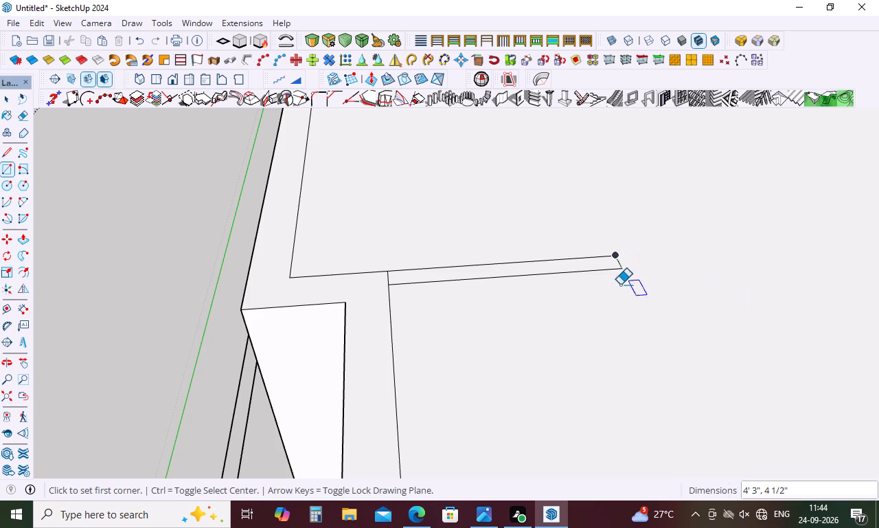
click(455, 268)
drag(457, 277, 457, 280)
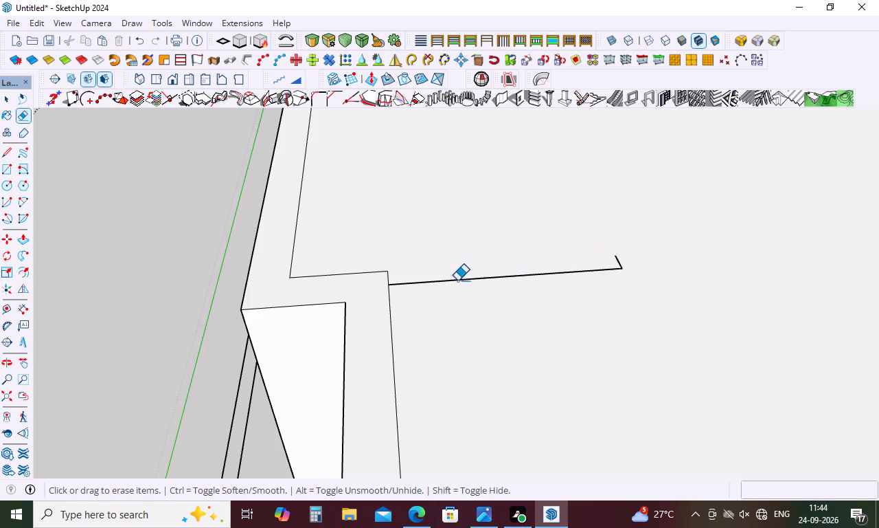
drag(457, 280, 457, 284)
drag(624, 267, 614, 269)
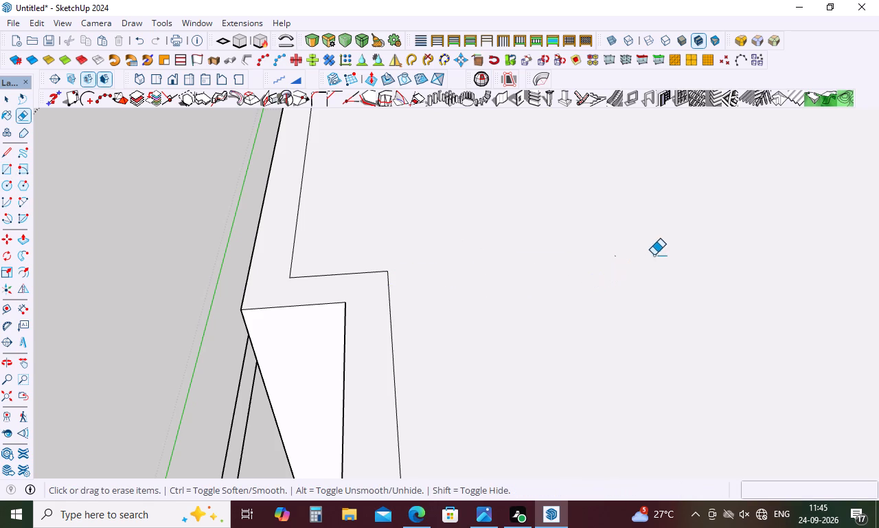
drag(628, 253, 592, 279)
drag(618, 255, 606, 274)
Cut the cleaned roof face out of the walls group and paste it in place outside the group.
scroll(393, 239, down, 14)
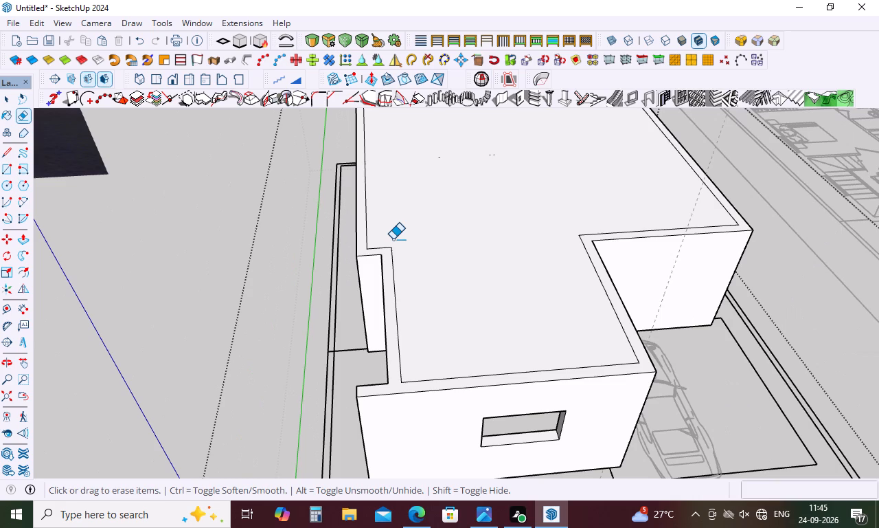
key(space)
click(426, 264)
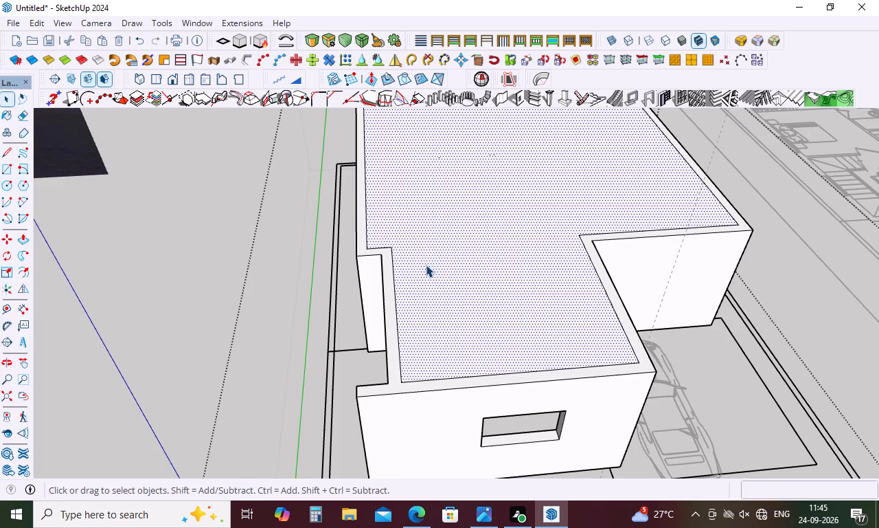
key(ctrl+x)
scroll(424, 261, down, 9)
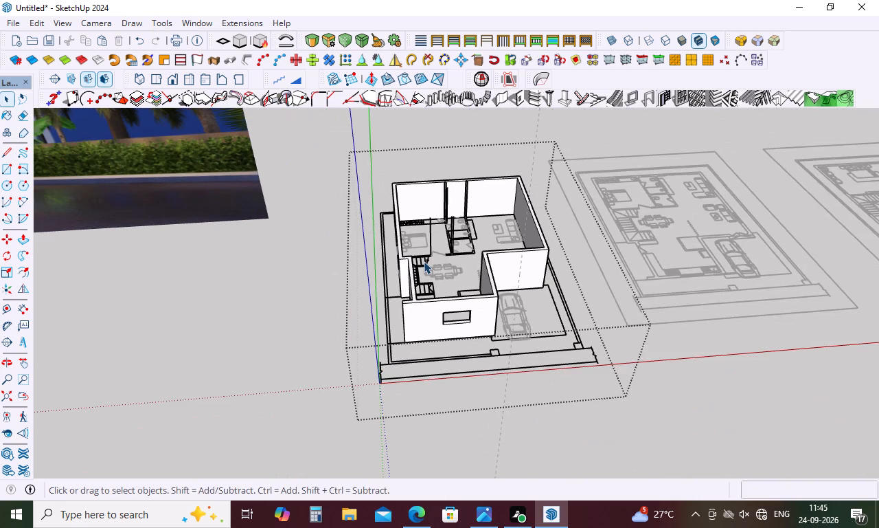
click(437, 422)
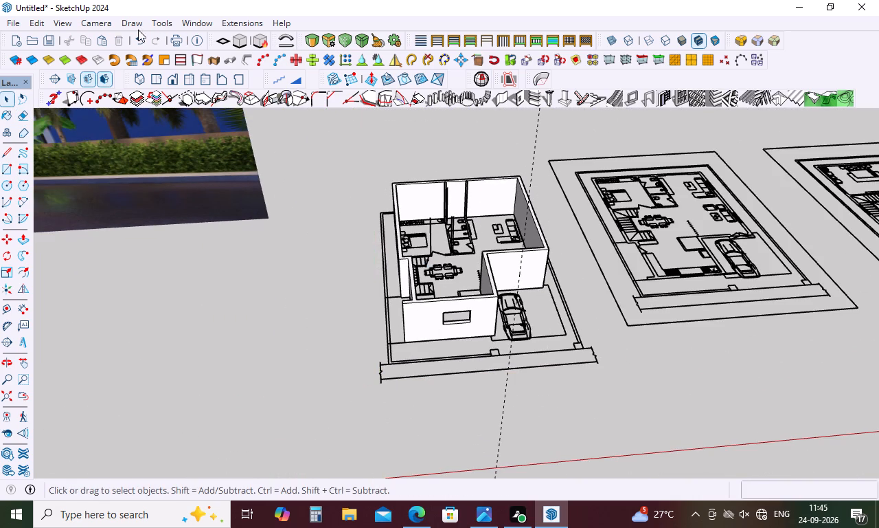
click(39, 24)
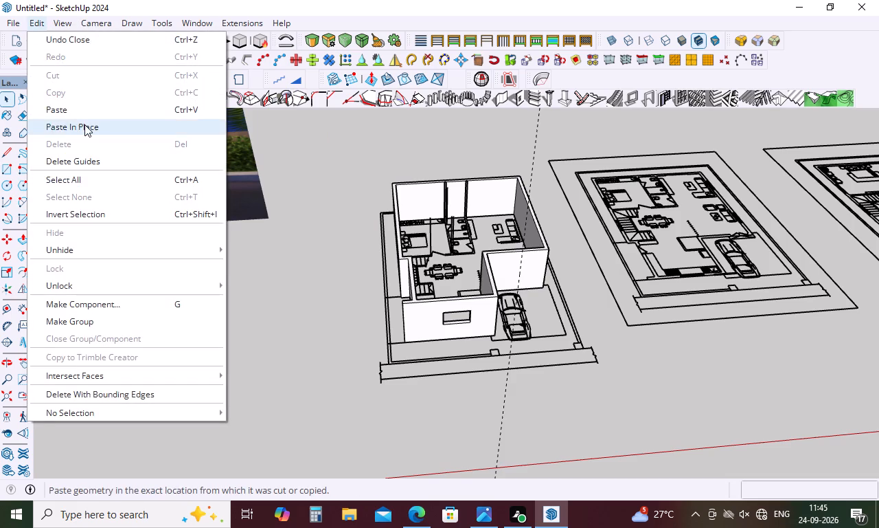
click(84, 124)
key(Escape)
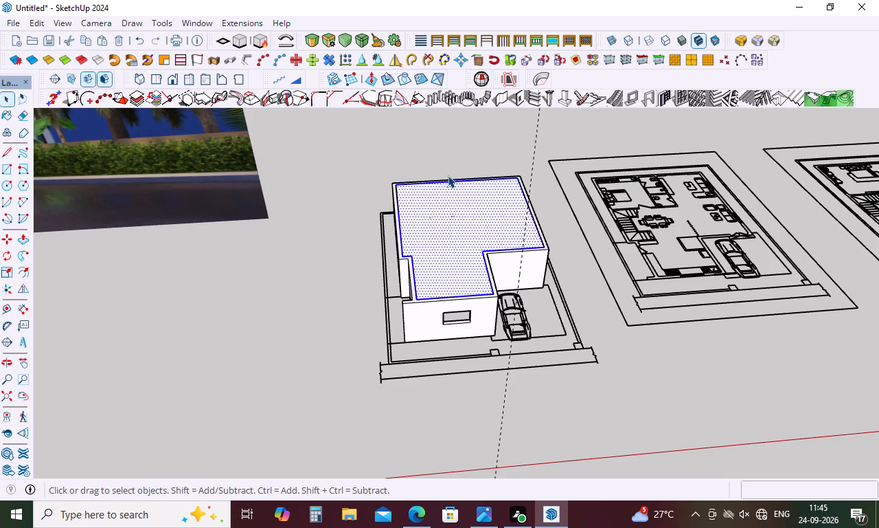
key(space)
click(289, 283)
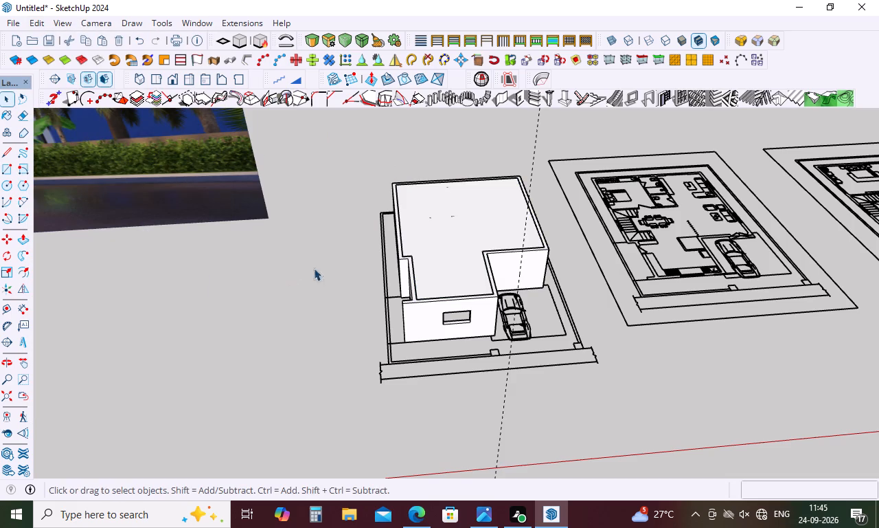
Extrude the pasted roof face upward 6" with Push/Pull to form the roof slab.
click(440, 261)
key(p)
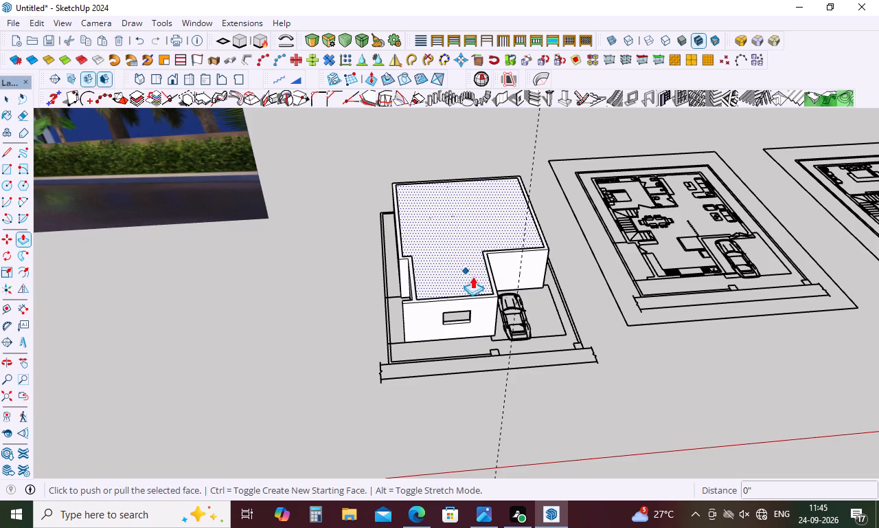
scroll(630, 289, up, 5)
click(357, 269)
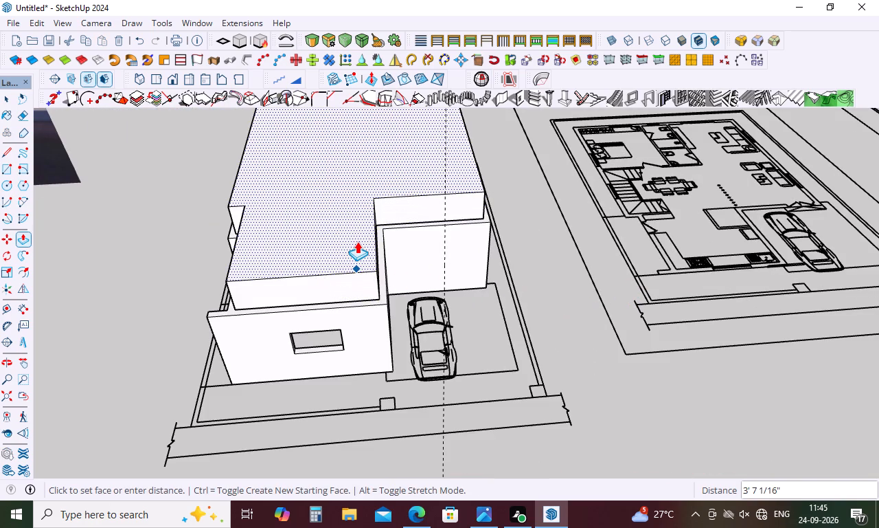
key(6)
key(Return)
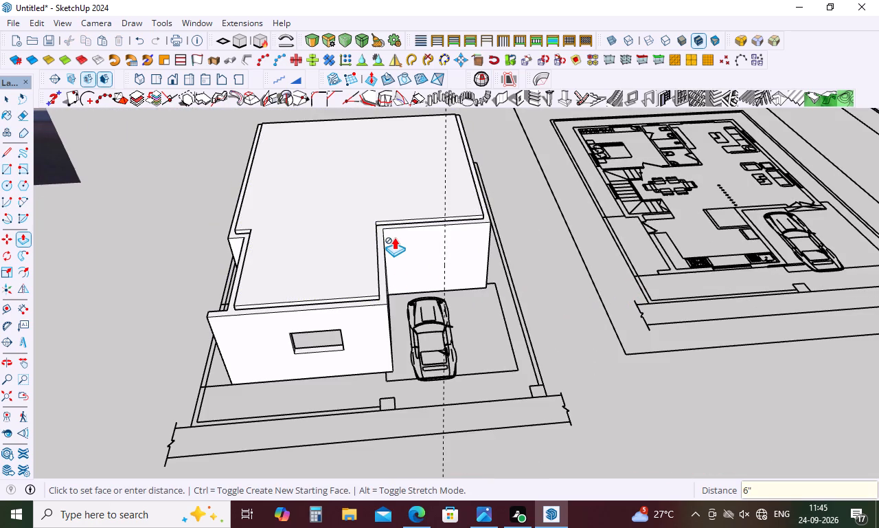
key(Escape)
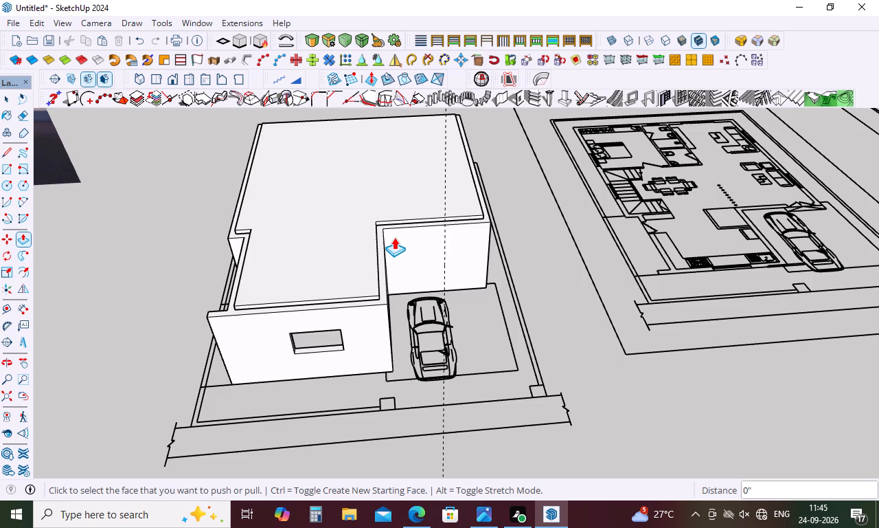
key(Escape)
Examine the roof slab's thickness and its fit on the front walls from low and raised angles.
middle_drag(449, 274, 386, 151)
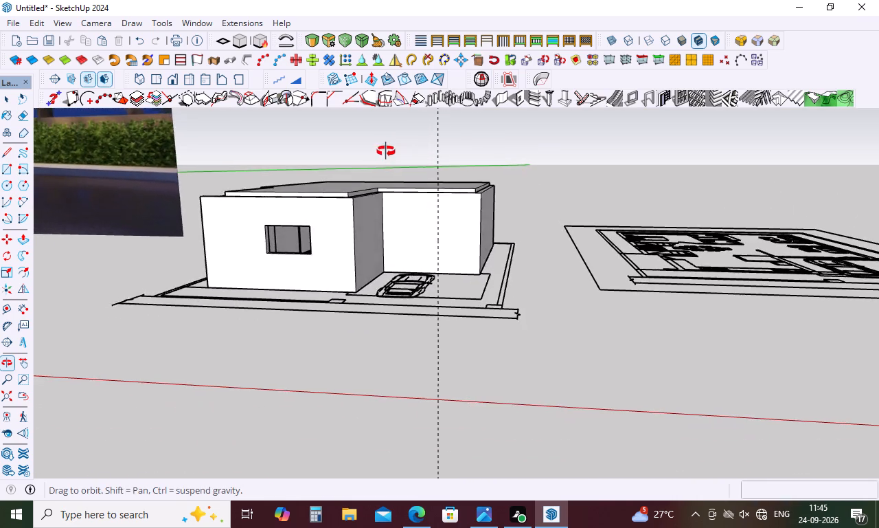
middle_click(387, 151)
middle_drag(386, 151, 388, 151)
middle_click(385, 151)
middle_drag(385, 151, 424, 149)
key(space)
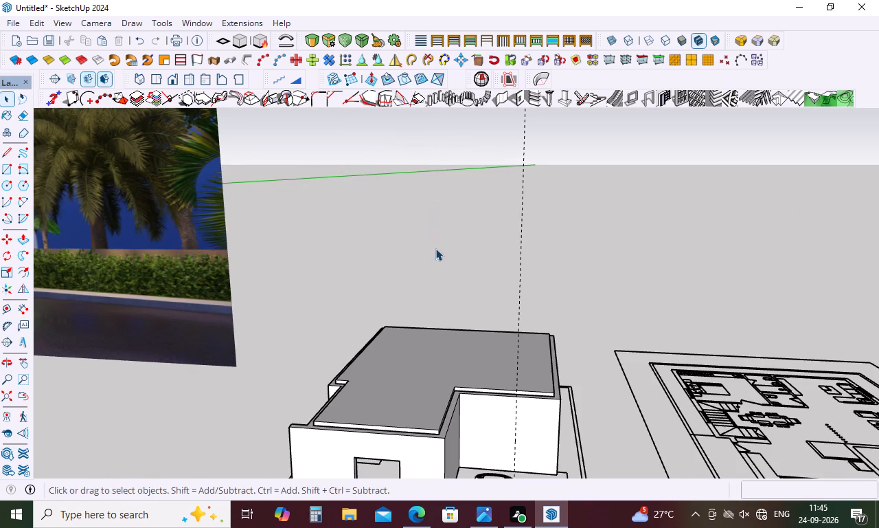
scroll(549, 401, down, 4)
middle_drag(566, 444, 591, 404)
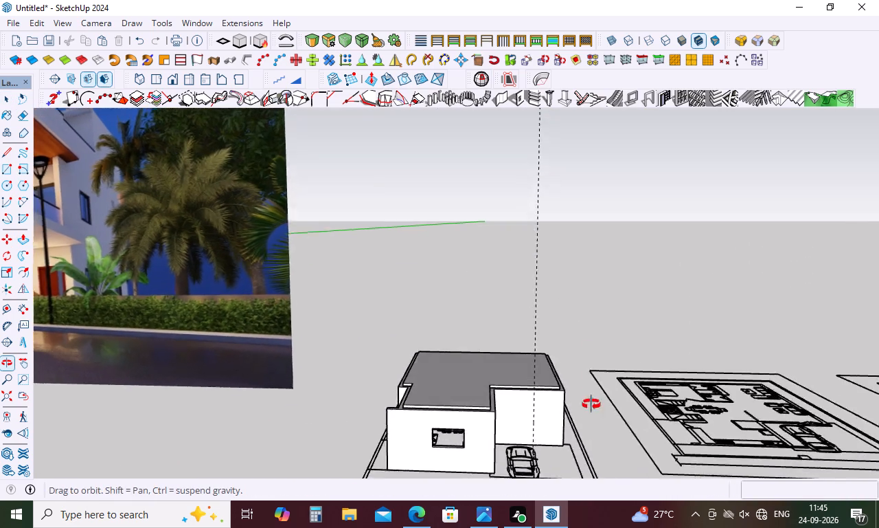
middle_drag(591, 404, 597, 322)
middle_drag(543, 371, 528, 439)
scroll(527, 432, up, 6)
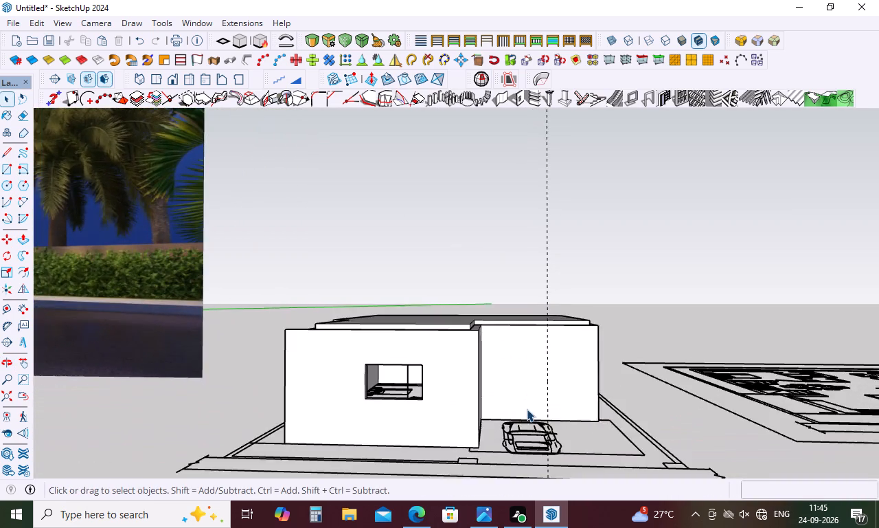
scroll(527, 409, up, 3)
Open the walls group for editing, ready to work on the recessed front wall behind the car.
double_click(527, 400)
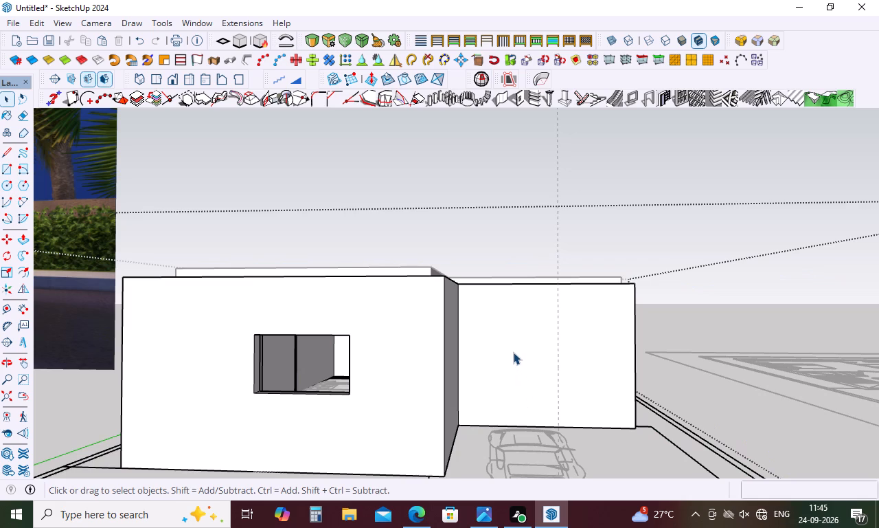
scroll(532, 366, down, 6)
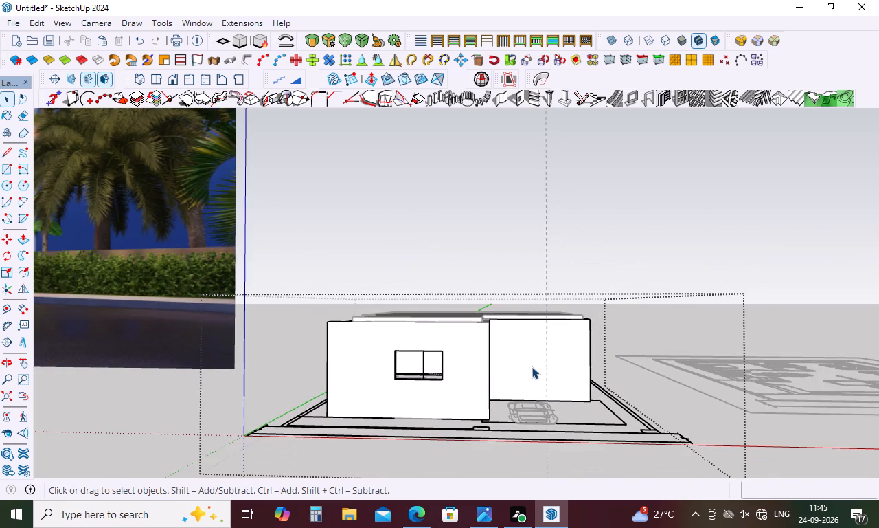
middle_drag(545, 361, 543, 457)
middle_click(543, 457)
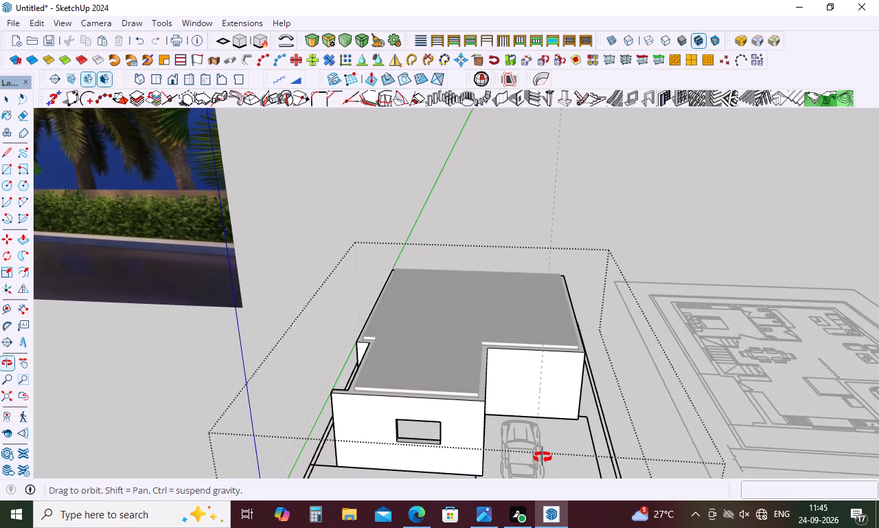
middle_drag(543, 452, 543, 445)
middle_drag(543, 440, 548, 405)
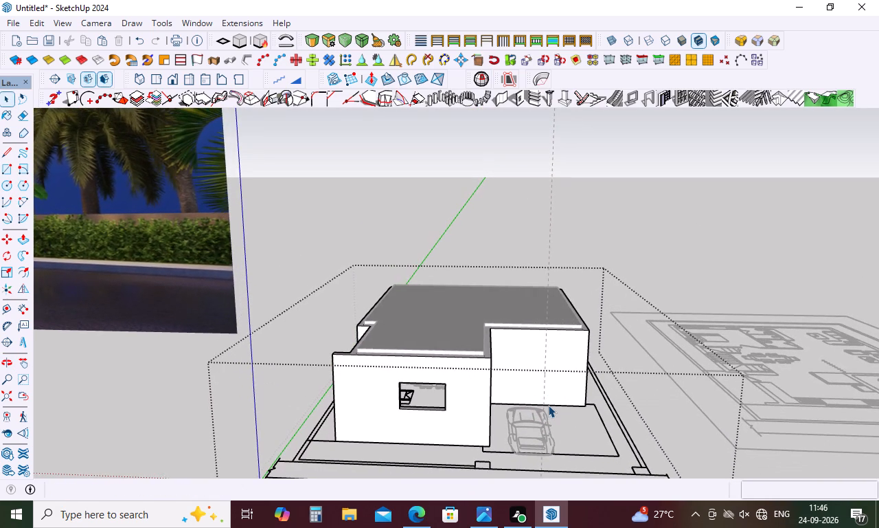
scroll(552, 388, up, 9)
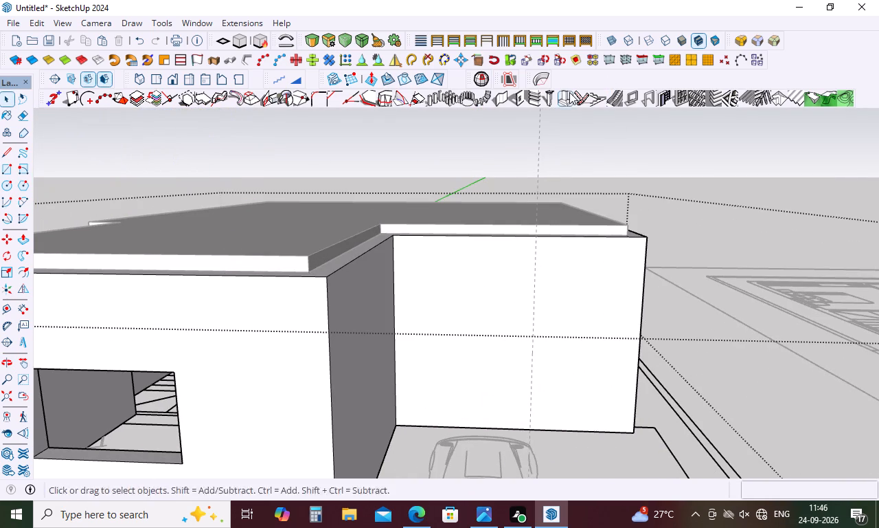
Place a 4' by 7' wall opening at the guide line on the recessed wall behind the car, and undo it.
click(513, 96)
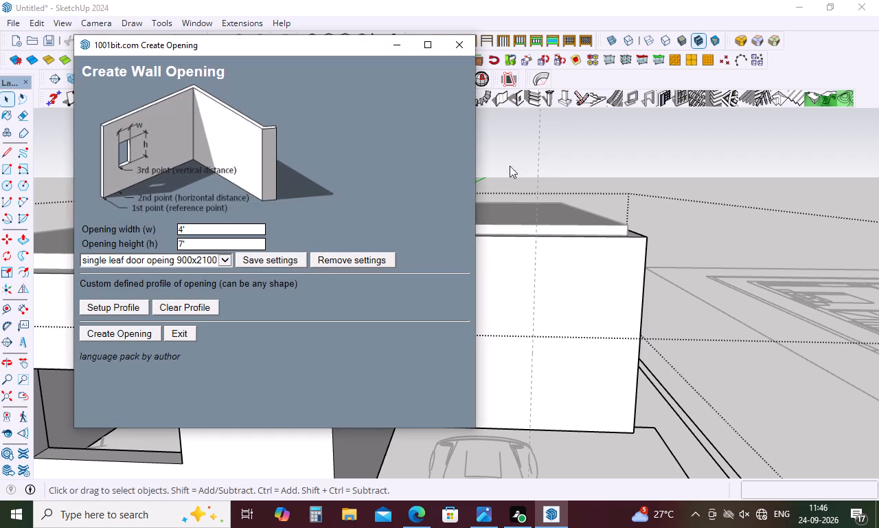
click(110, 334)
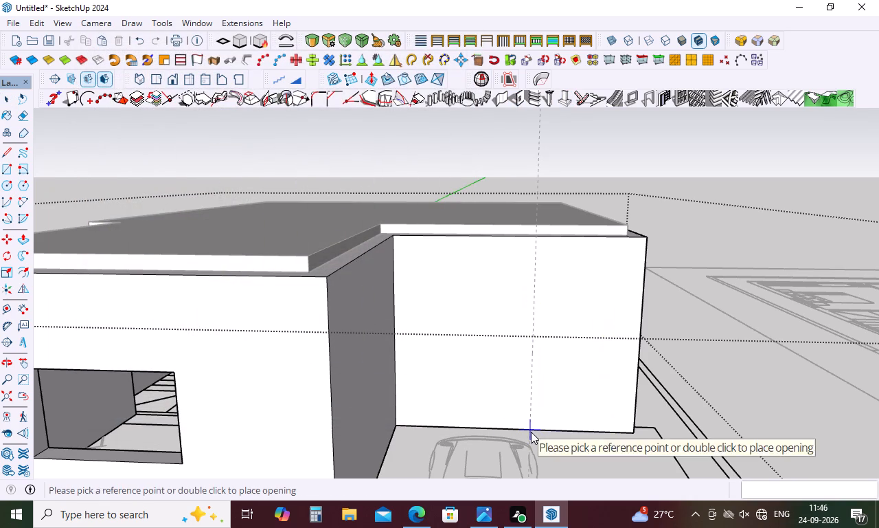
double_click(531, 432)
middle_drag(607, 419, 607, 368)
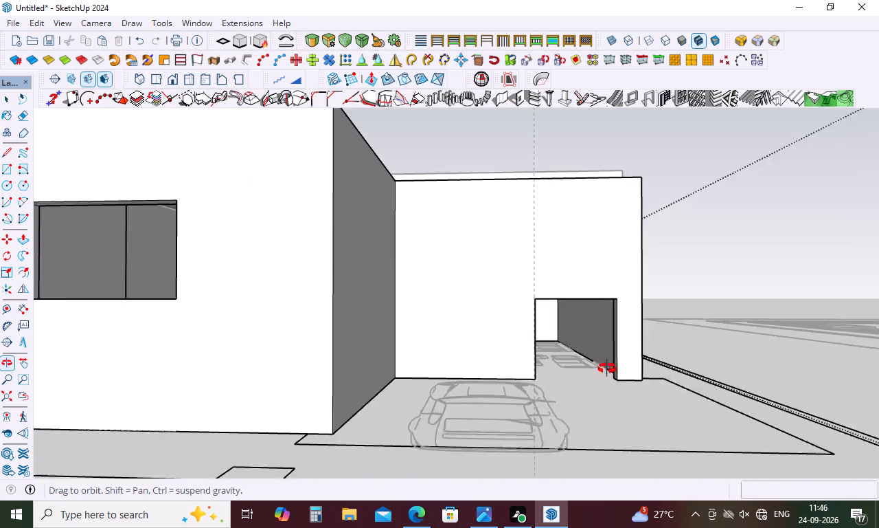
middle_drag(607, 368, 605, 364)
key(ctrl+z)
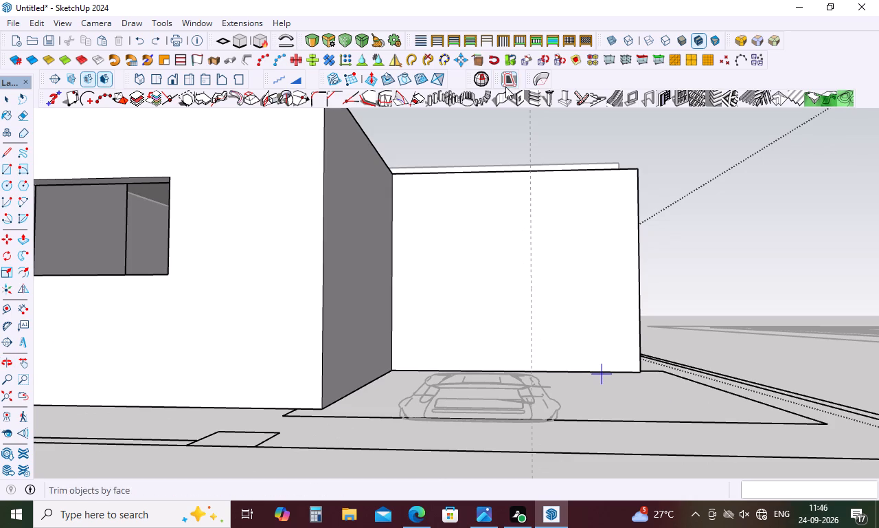
Create a 4' wide by 7' high door opening at the guide line's foot on the recessed wall, and close the walls group.
click(517, 95)
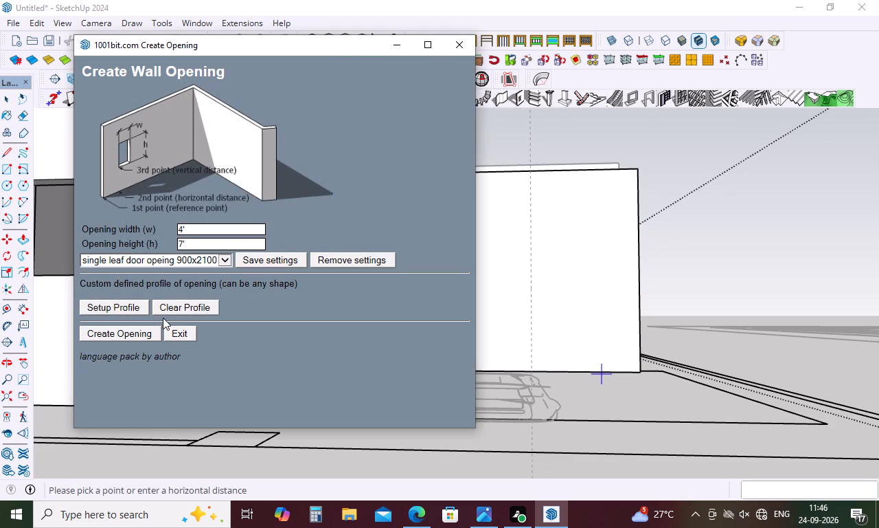
click(130, 333)
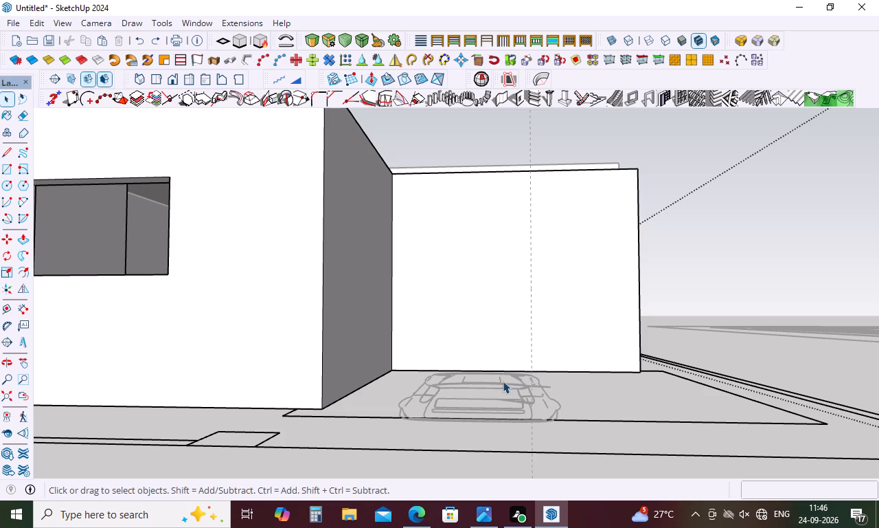
click(522, 97)
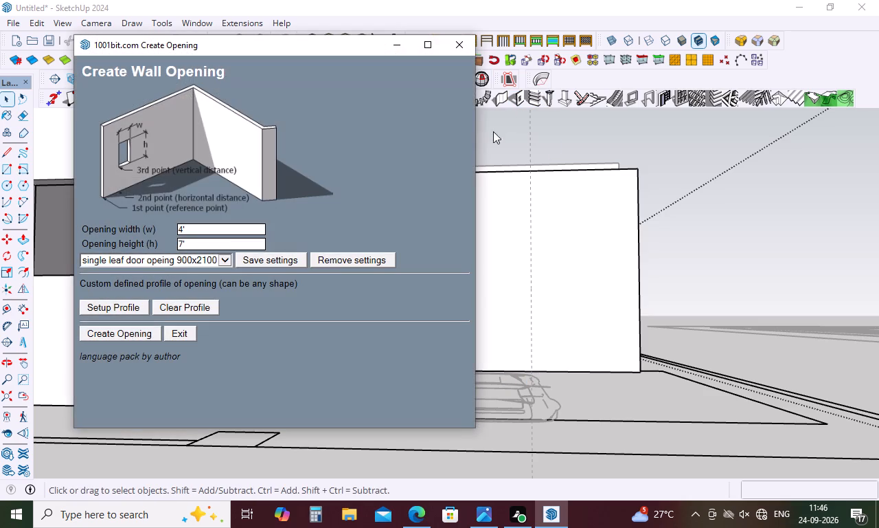
click(111, 331)
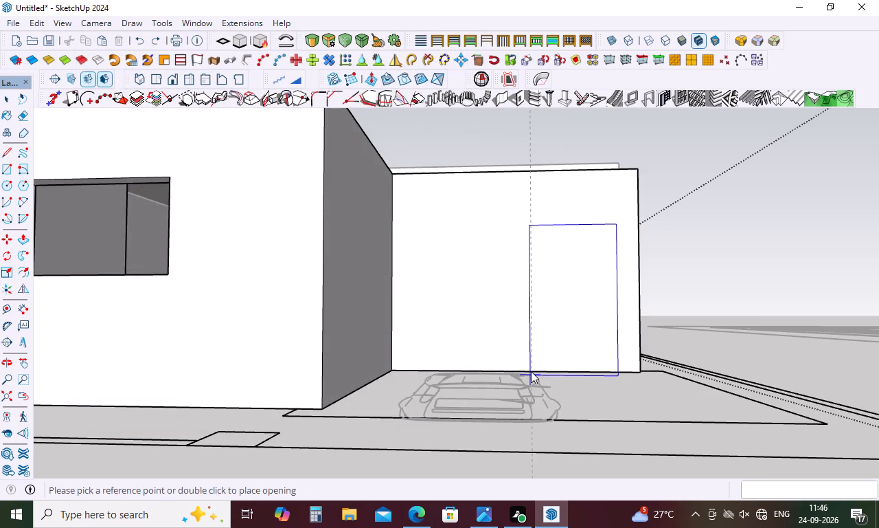
scroll(548, 355, up, 5)
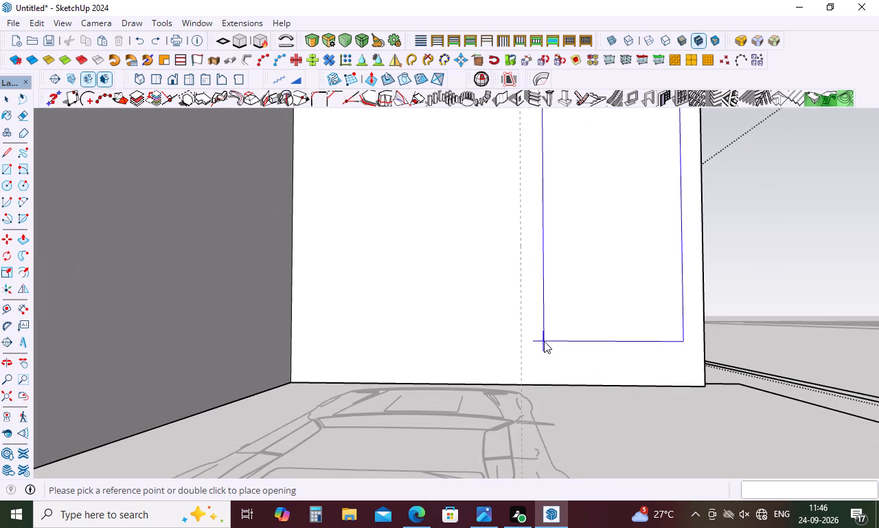
double_click(525, 379)
scroll(525, 366, down, 7)
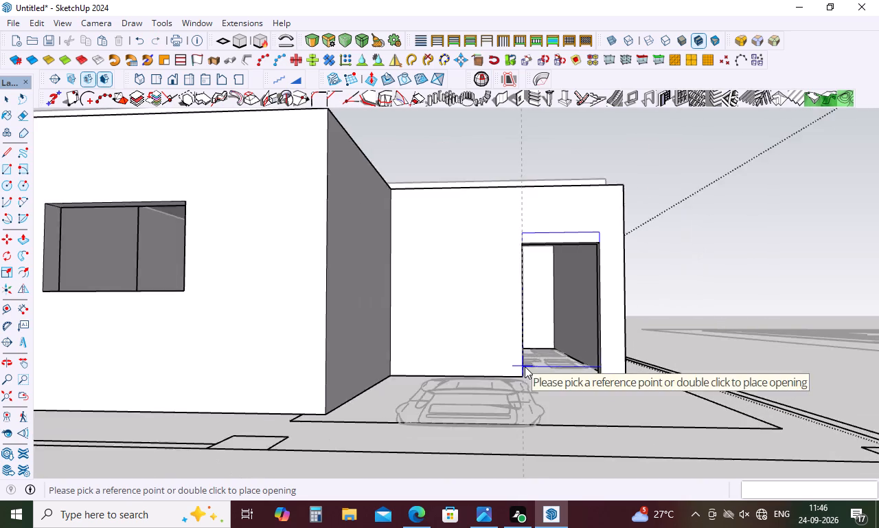
scroll(525, 366, down, 2)
key(space)
scroll(525, 294, down, 8)
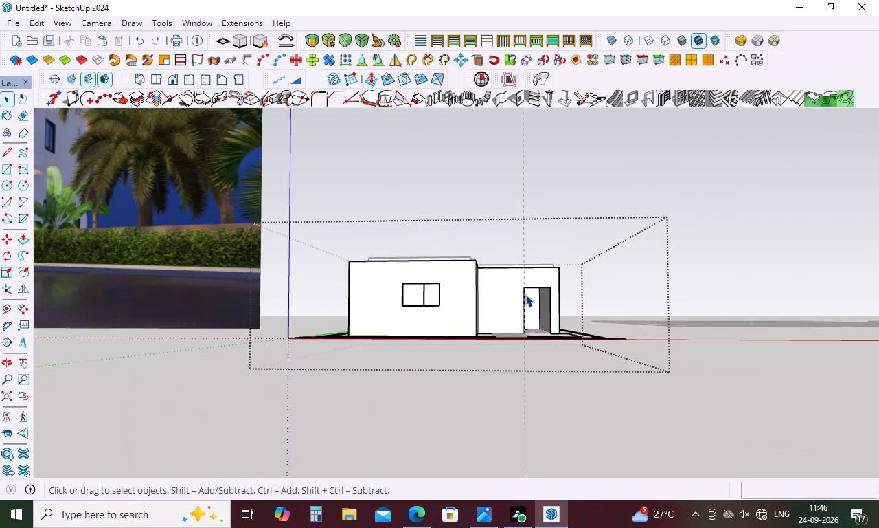
middle_drag(525, 294, 512, 404)
key(space)
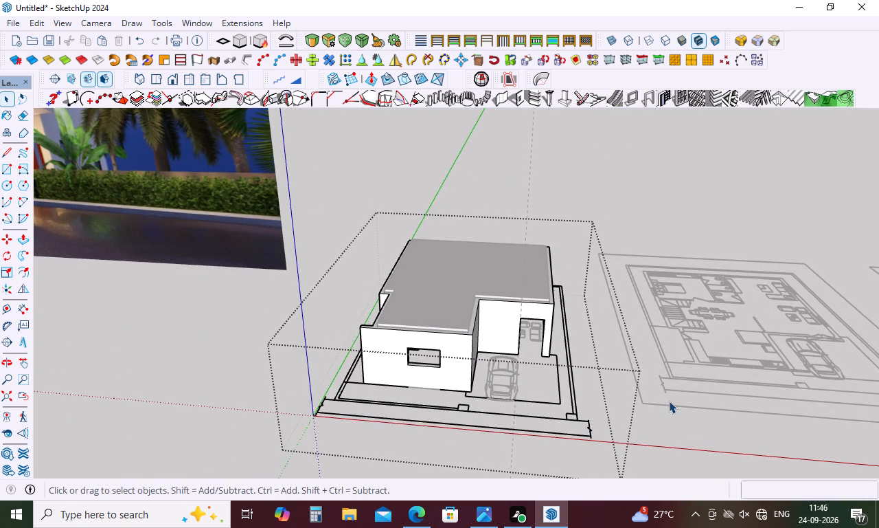
click(669, 401)
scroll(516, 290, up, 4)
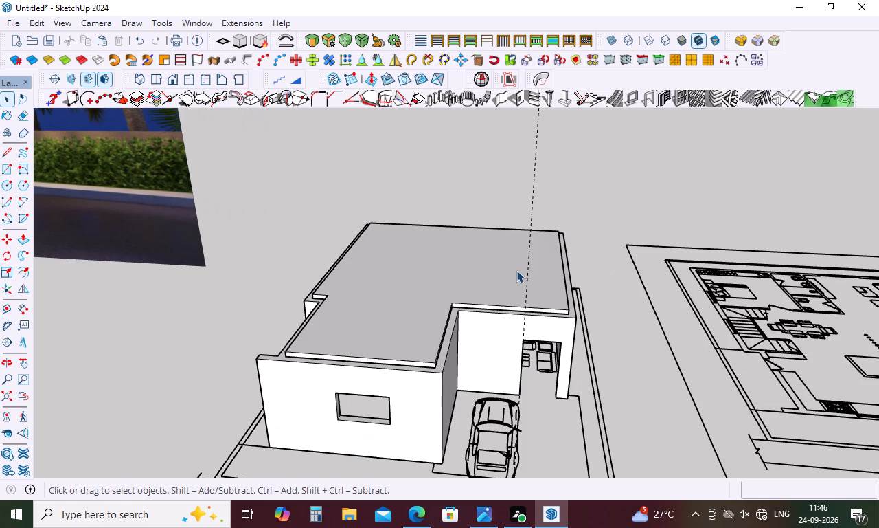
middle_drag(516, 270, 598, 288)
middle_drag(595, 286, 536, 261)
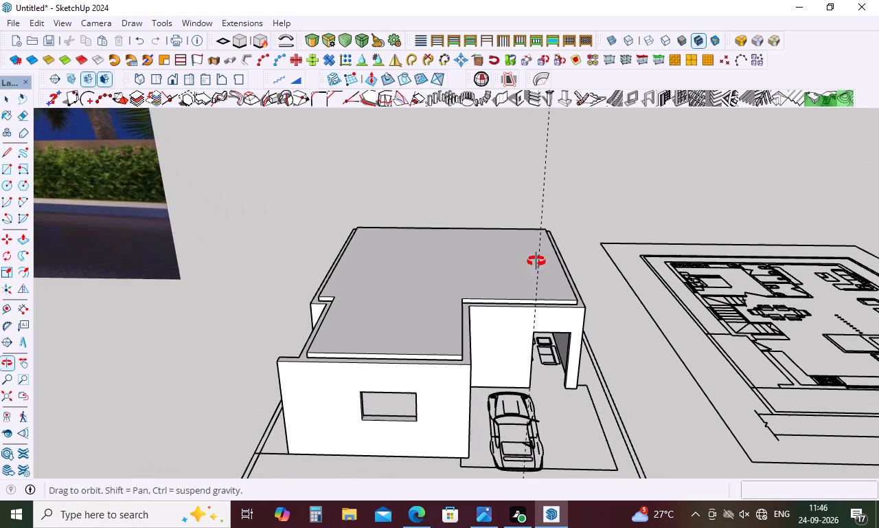
Examine the ground-floor model's front against the reference image of the house, comparing the car porch area.
middle_drag(536, 261, 535, 260)
scroll(538, 399, up, 4)
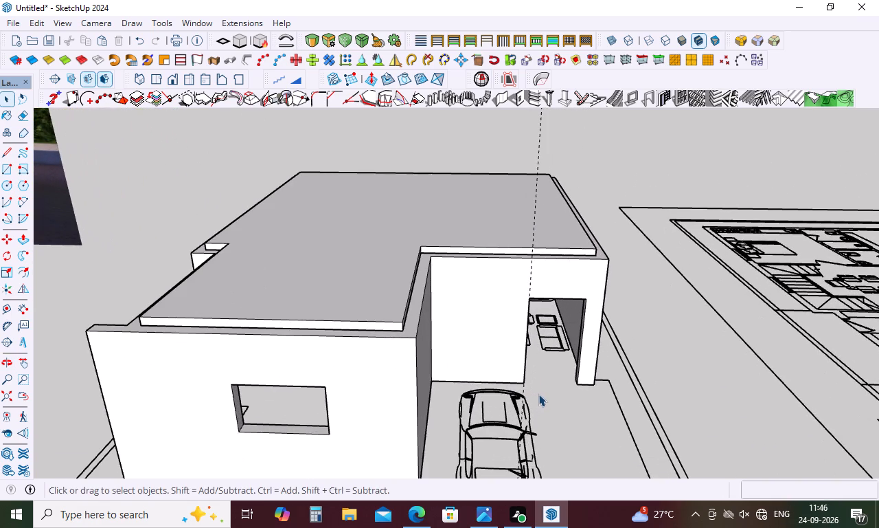
scroll(515, 258, down, 13)
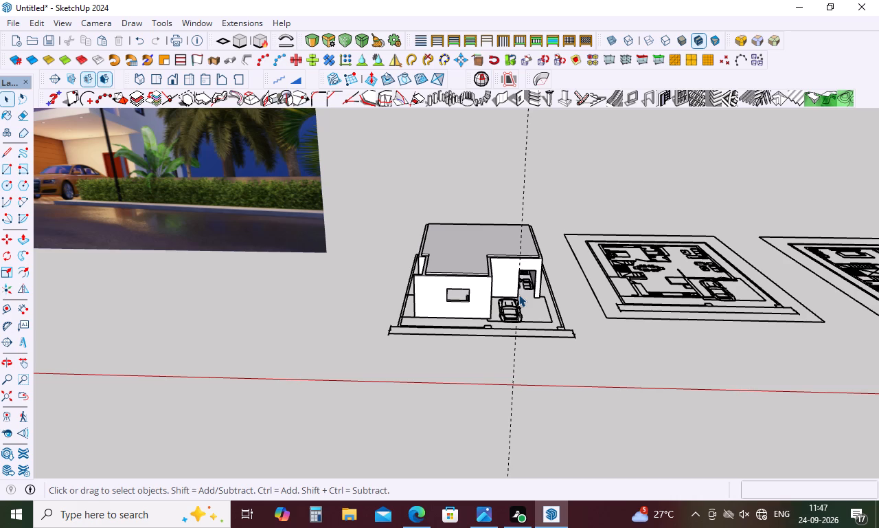
scroll(528, 268, down, 7)
middle_drag(451, 264, 452, 262)
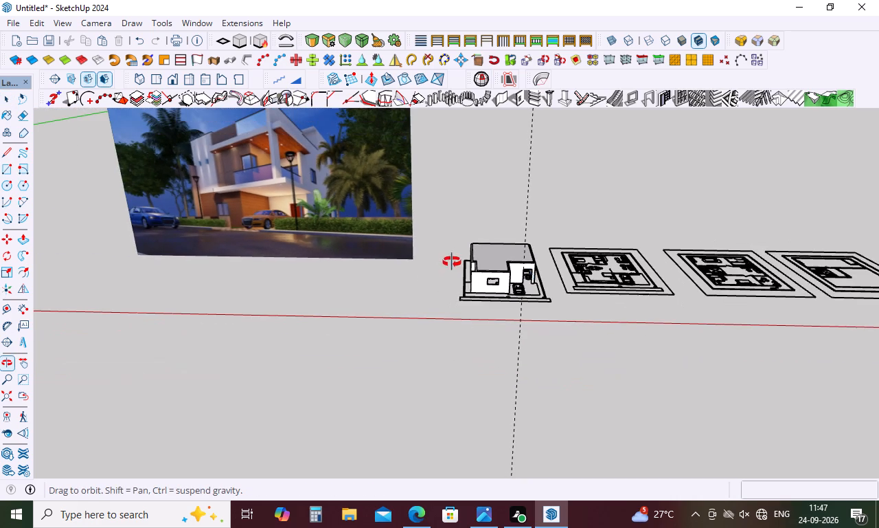
middle_drag(452, 262, 662, 239)
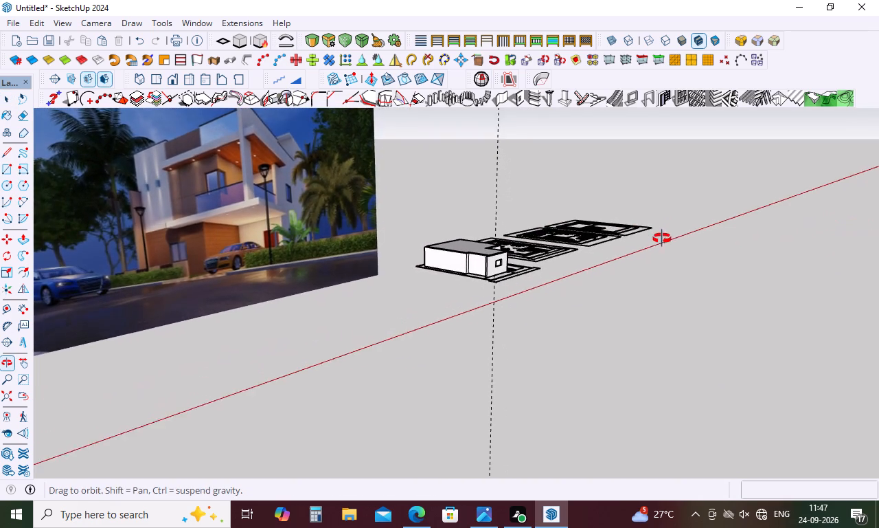
middle_drag(662, 239, 472, 258)
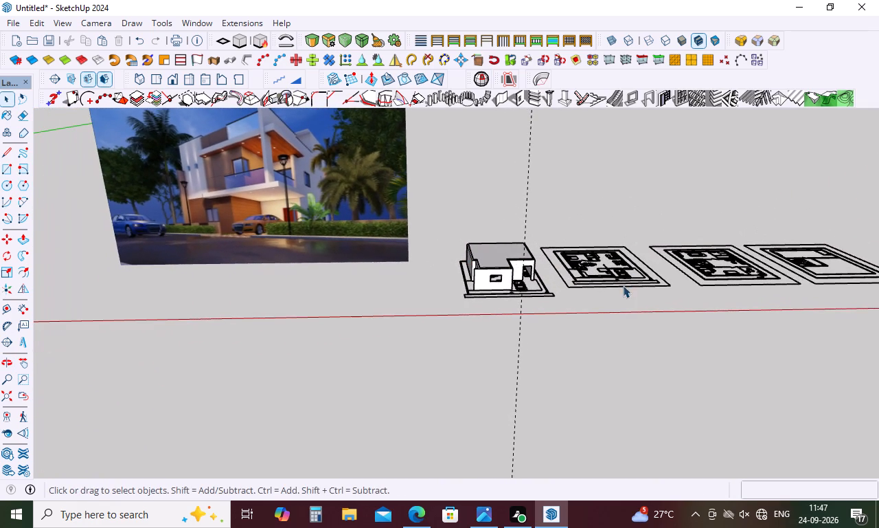
scroll(576, 277, up, 9)
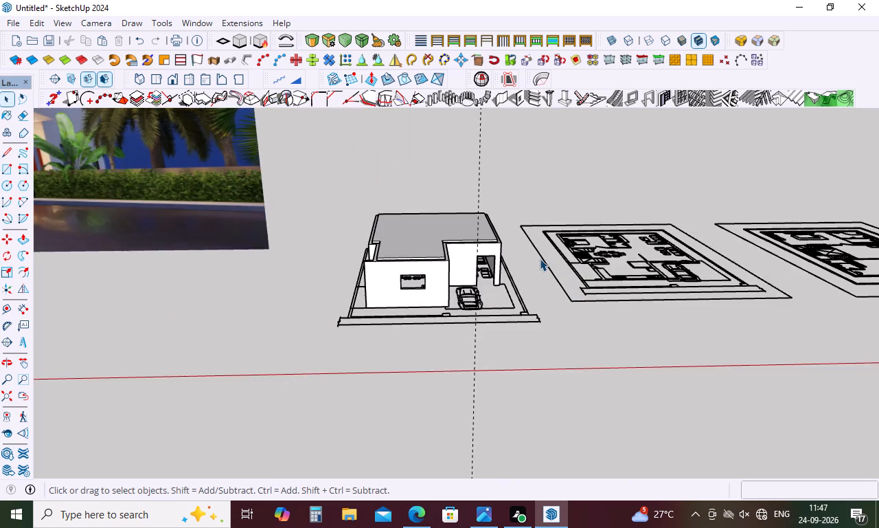
scroll(540, 258, up, 9)
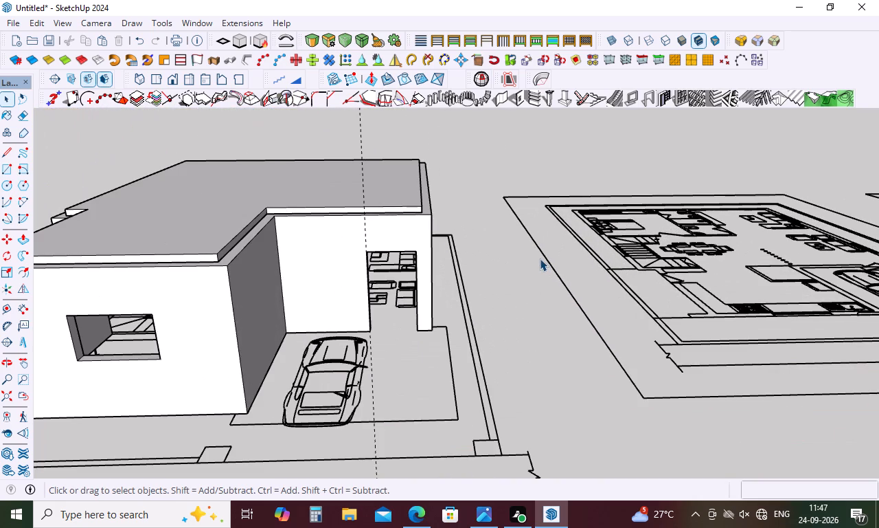
Show back edges and draw a 13' 6" by 13' 7 1/2" rectangle over the car porch outline, starting at the inner wall corner.
key(k)
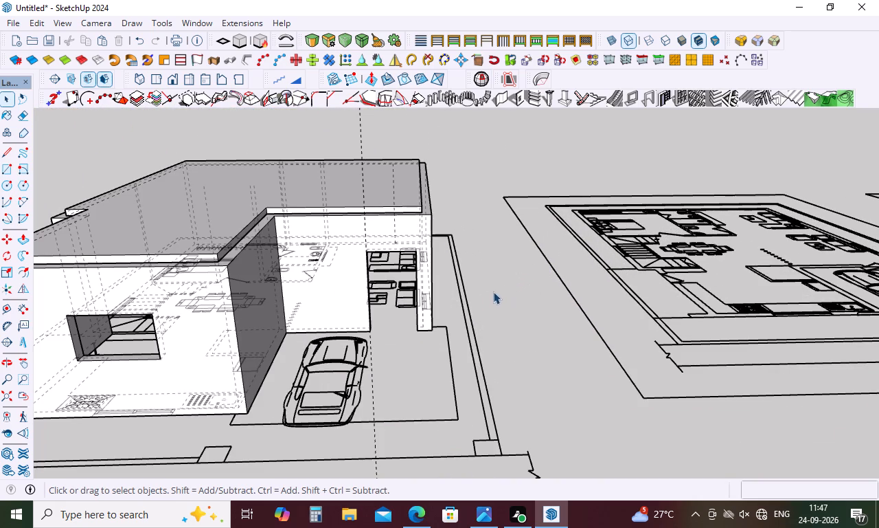
scroll(278, 333, up, 4)
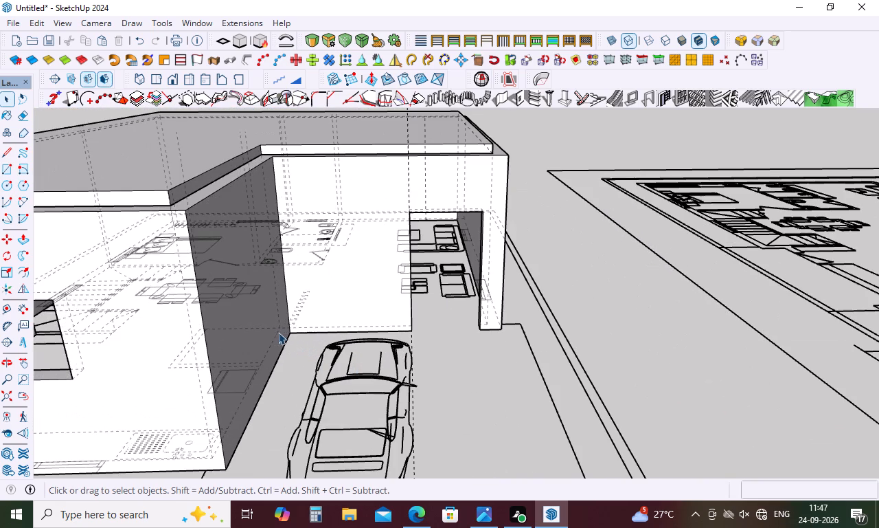
scroll(286, 326, down, 3)
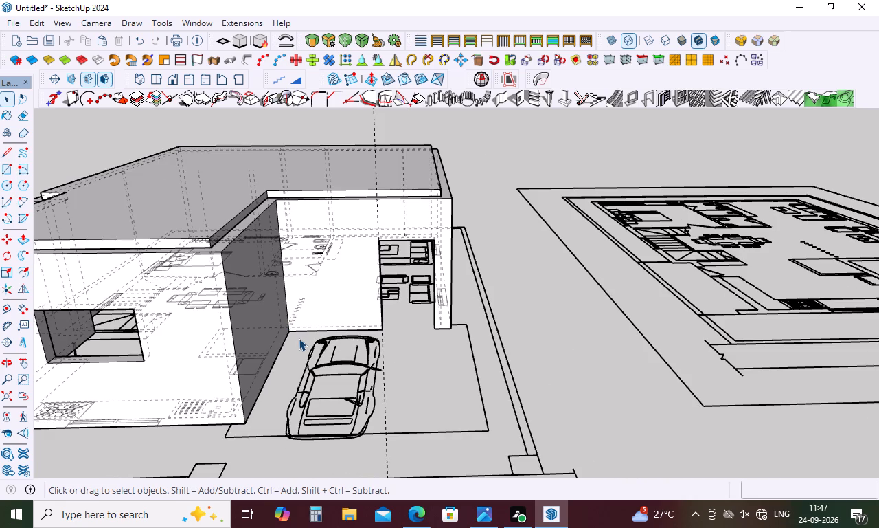
key(r)
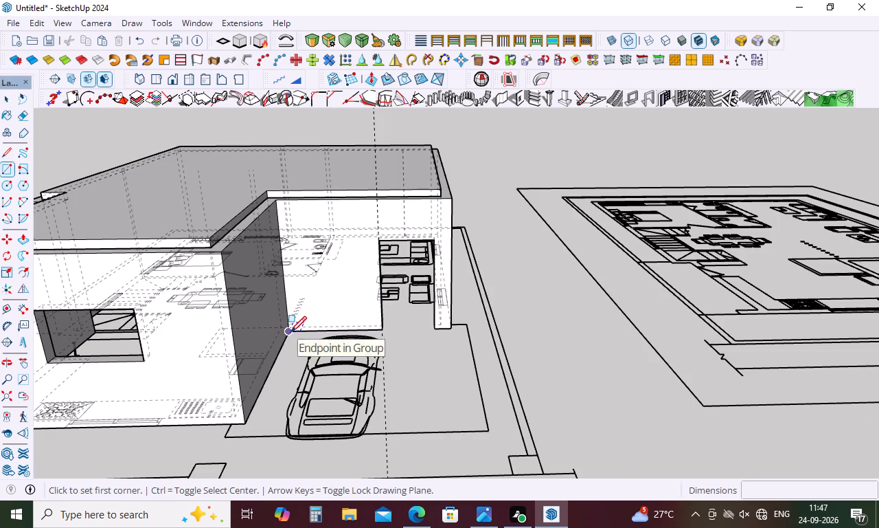
click(290, 332)
click(488, 431)
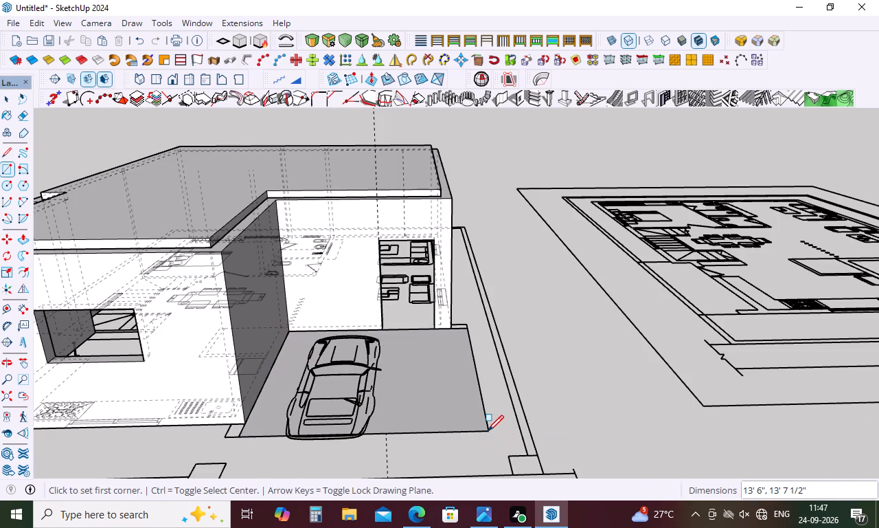
Add a 1' 3" by 9" rectangle at the porch outline's corner by the front window wall, and erase the dividing edge.
scroll(232, 420, up, 4)
click(231, 425)
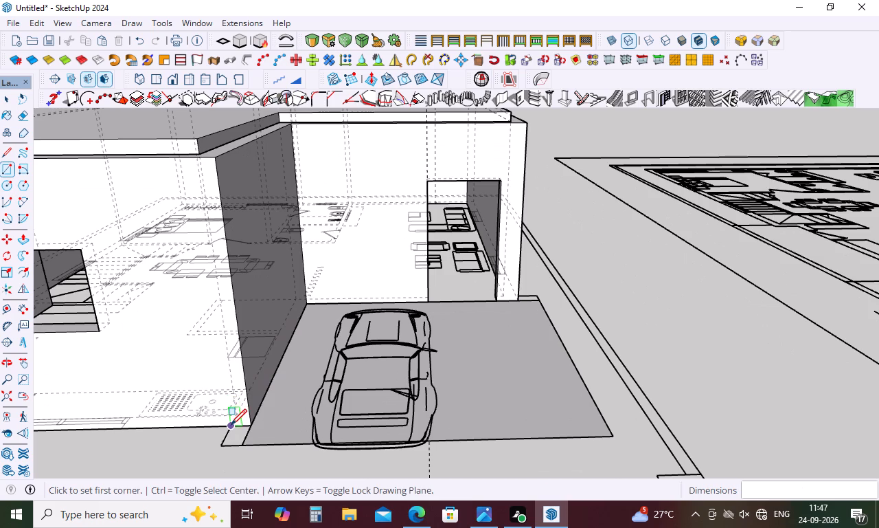
click(241, 445)
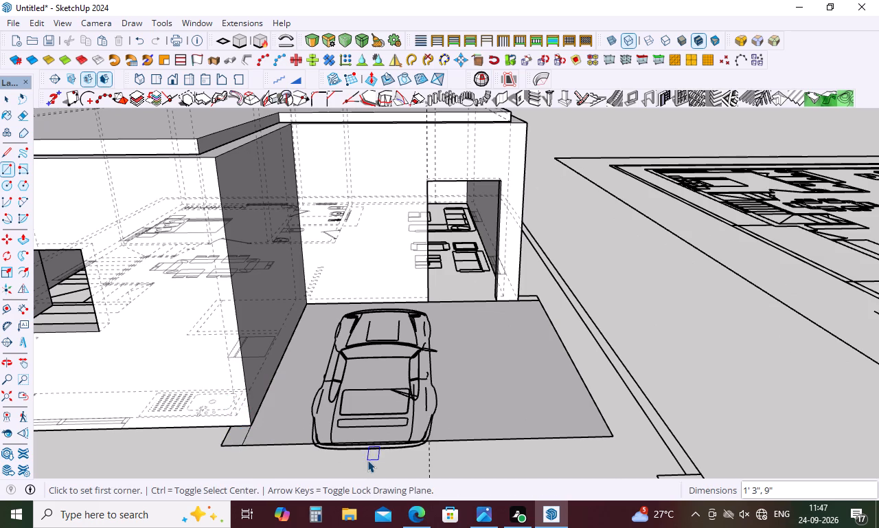
key(space)
key(e)
drag(241, 435, 247, 441)
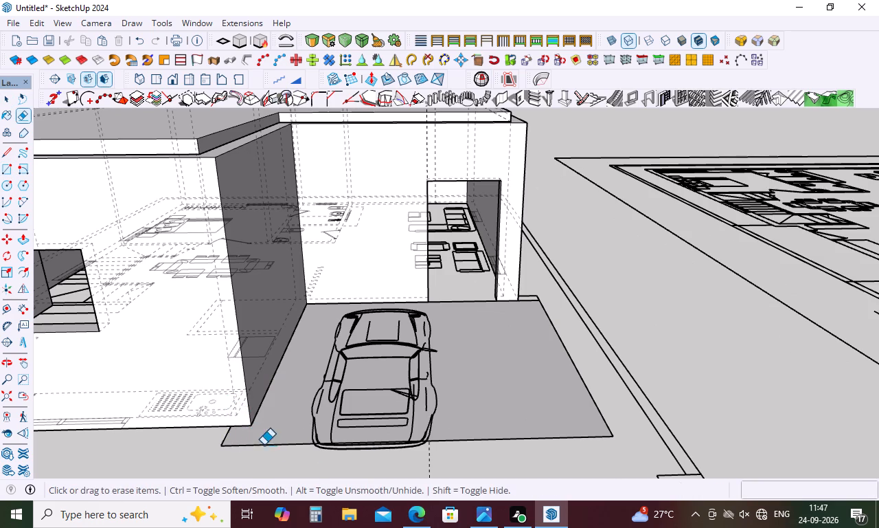
Add a 9" by 1' 3" rectangle at the porch outline's corner beside the door wall, and erase the dividing edge.
scroll(381, 317, down, 1)
middle_drag(559, 311, 412, 346)
key(r)
scroll(433, 318, up, 10)
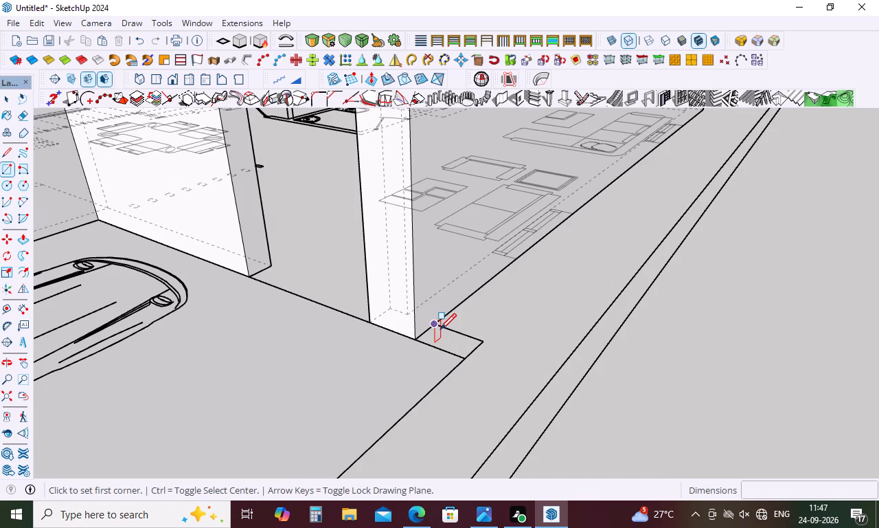
click(435, 325)
click(465, 365)
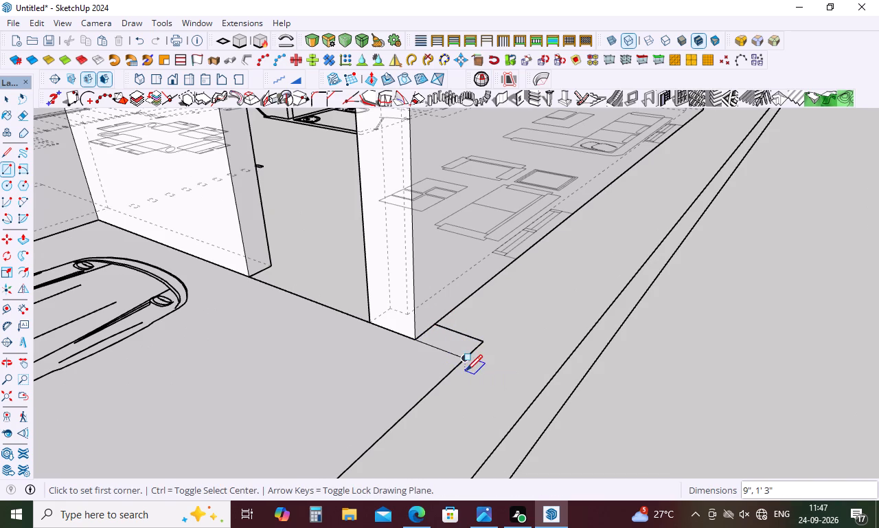
key(space)
key(e)
click(446, 353)
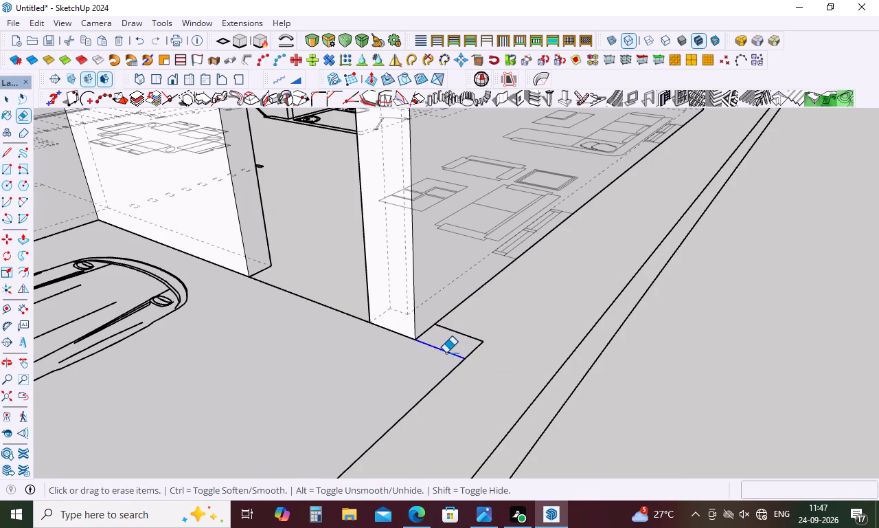
Extrude the car porch face upward 6" with Push/Pull to form a slab.
scroll(507, 321, down, 15)
middle_drag(507, 334, 595, 343)
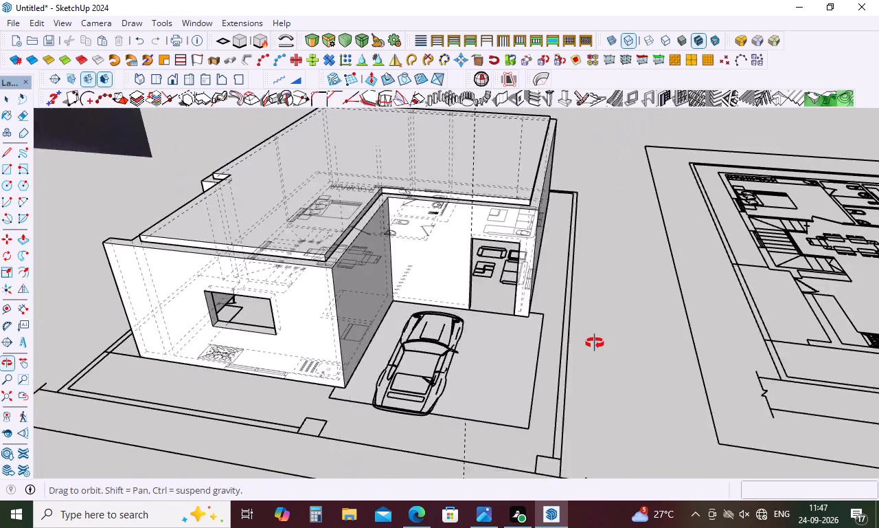
middle_drag(595, 343, 613, 331)
key(space)
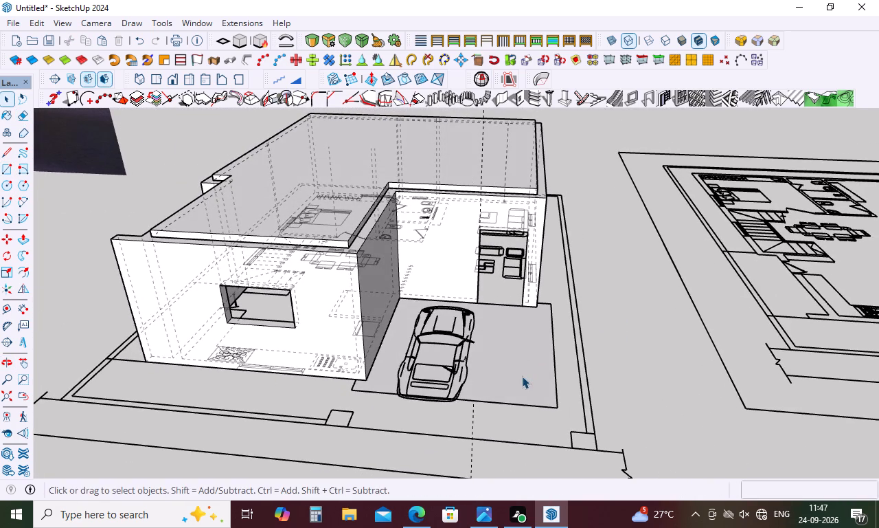
key(p)
click(520, 379)
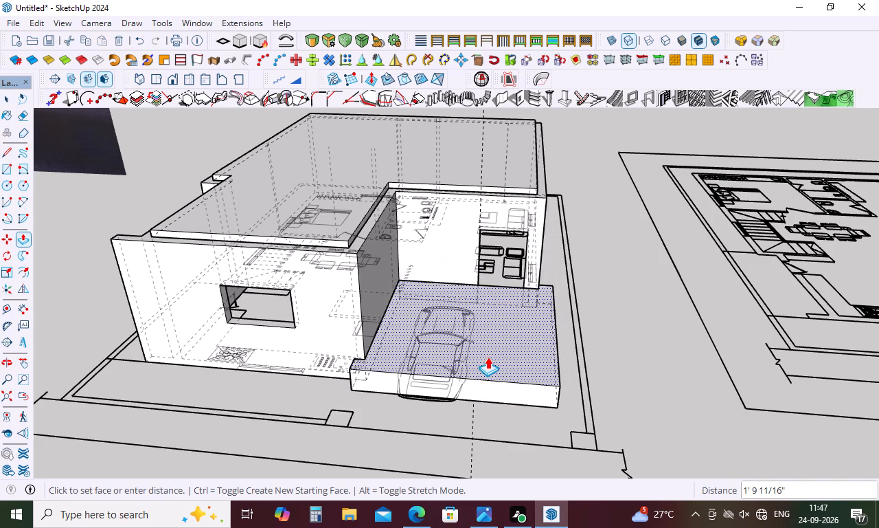
key(6)
key(Return)
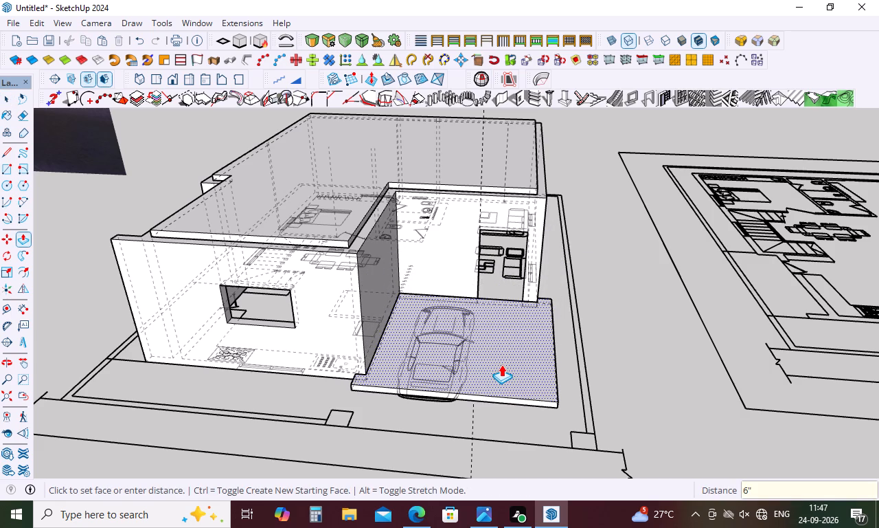
key(space)
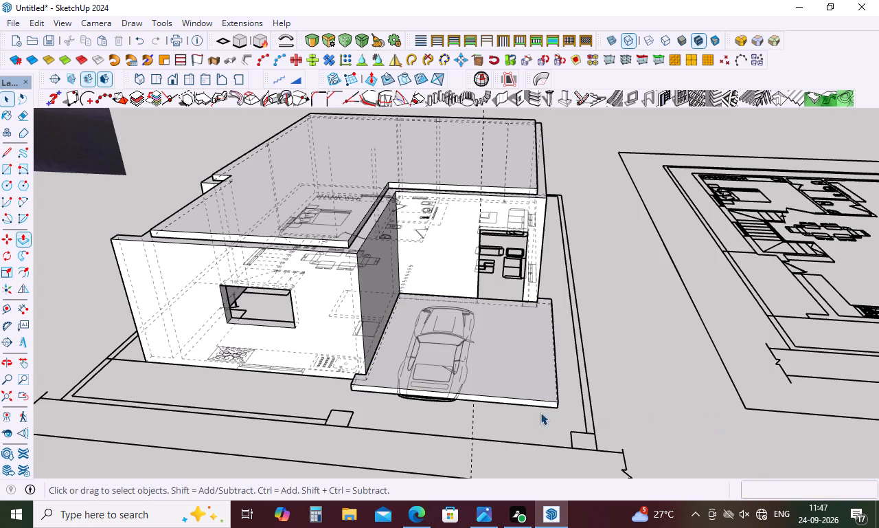
Move the whole porch slab up 9' 6" by its notch corner to the top corner of the front wall.
triple_click(537, 397)
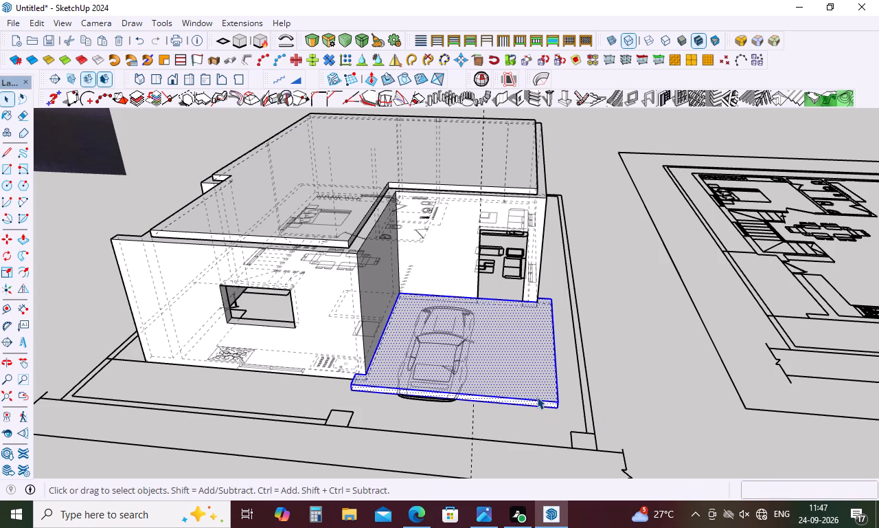
key(m)
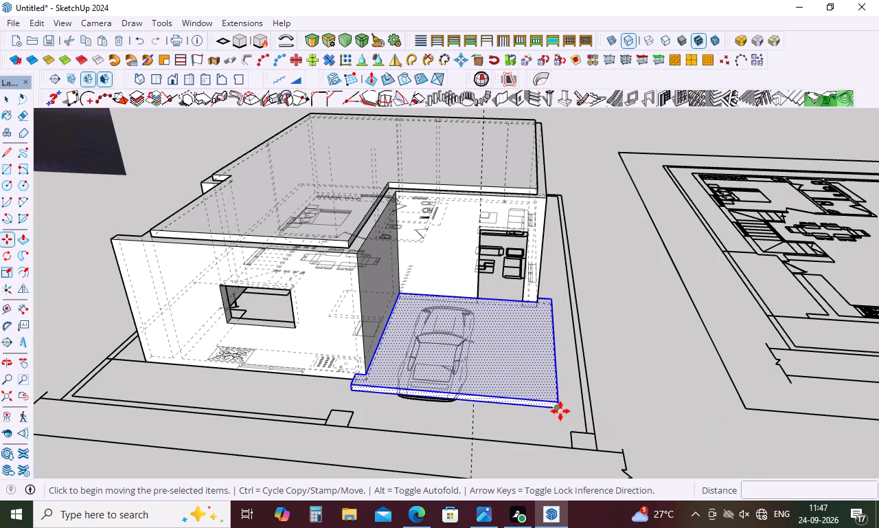
click(560, 411)
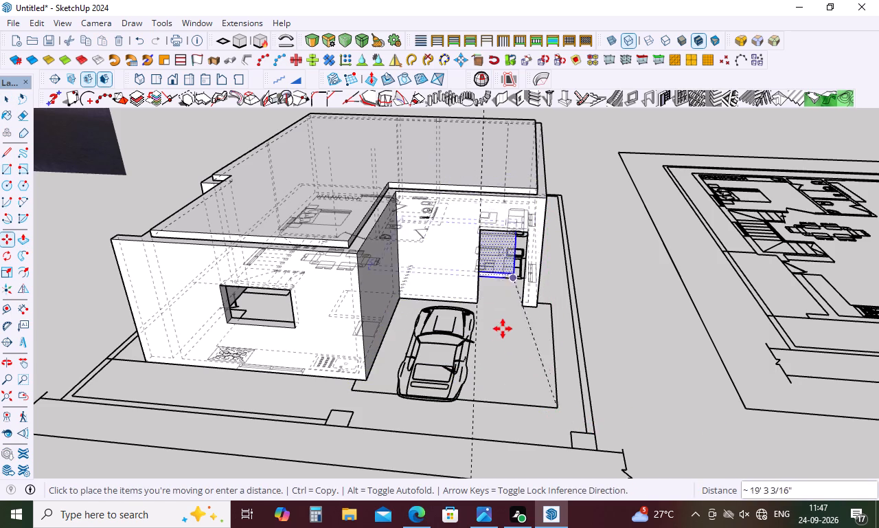
key(Escape)
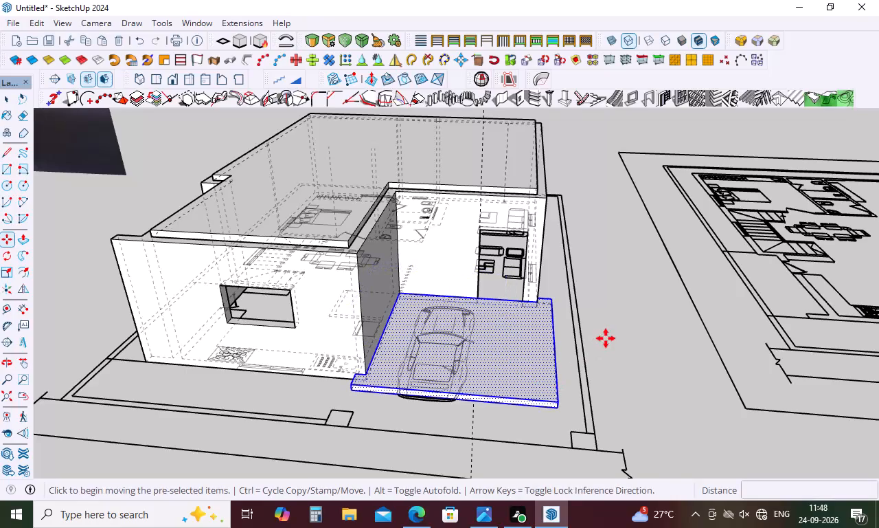
middle_drag(606, 338, 507, 331)
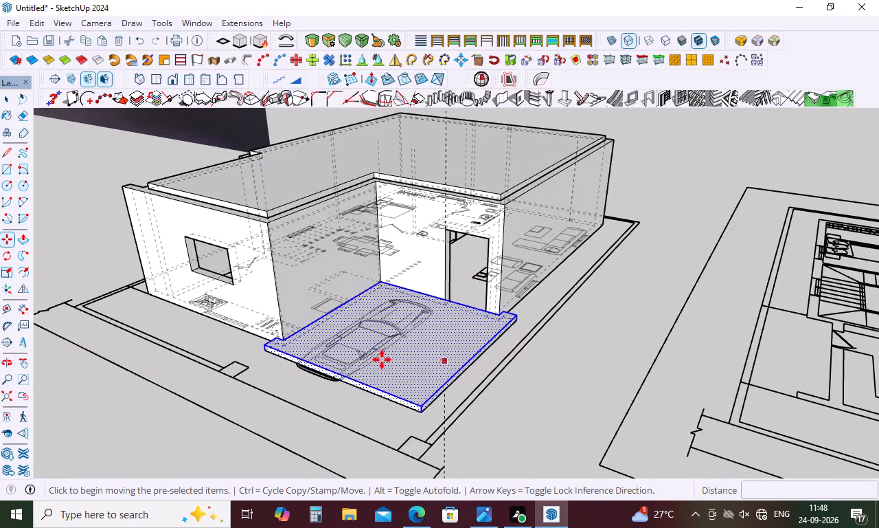
click(284, 340)
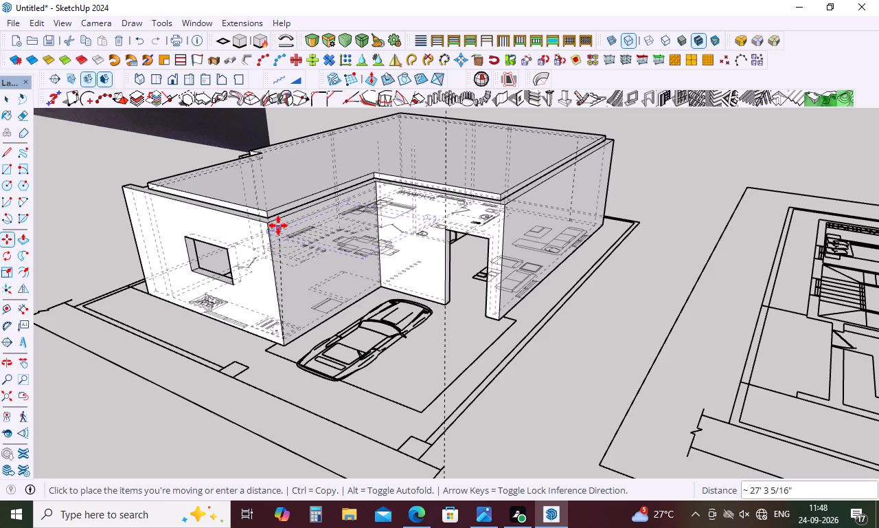
click(269, 225)
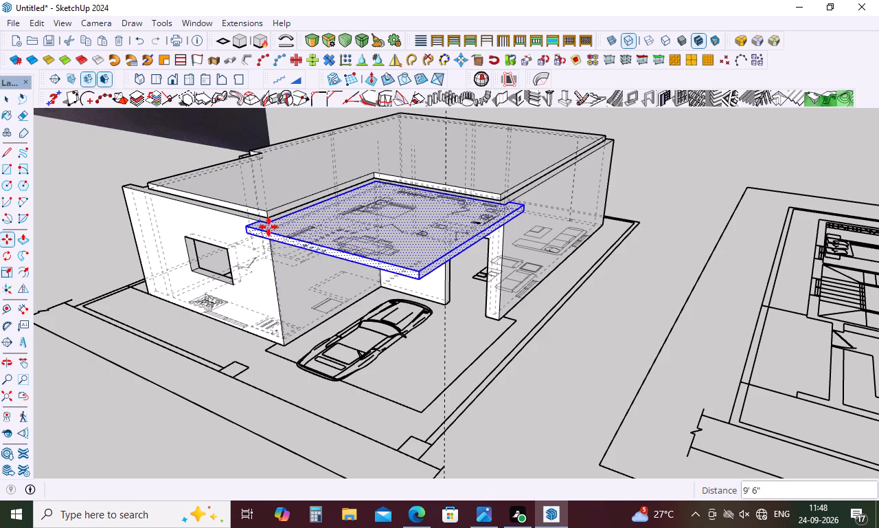
Raise the porch slab about 6 7/16" by its lower notch corner onto the wall's top edge, and check its fit from above.
middle_drag(296, 294, 325, 222)
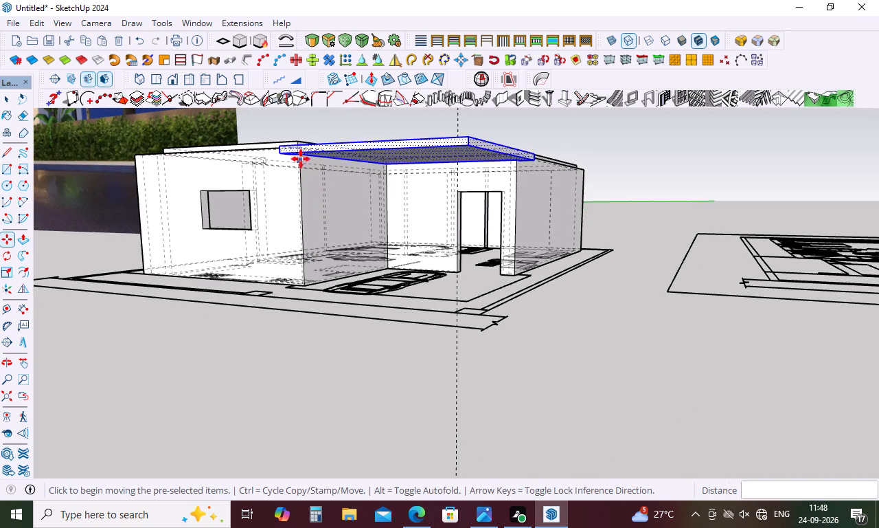
scroll(301, 155, up, 19)
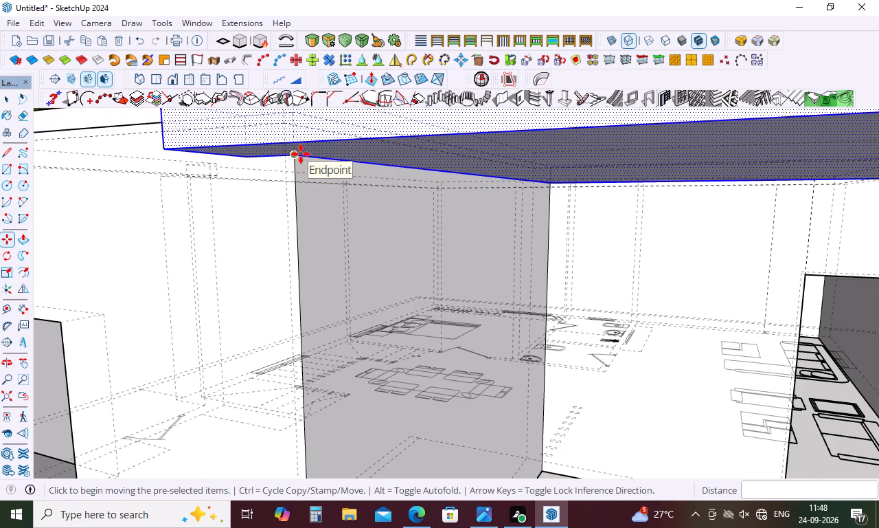
click(293, 157)
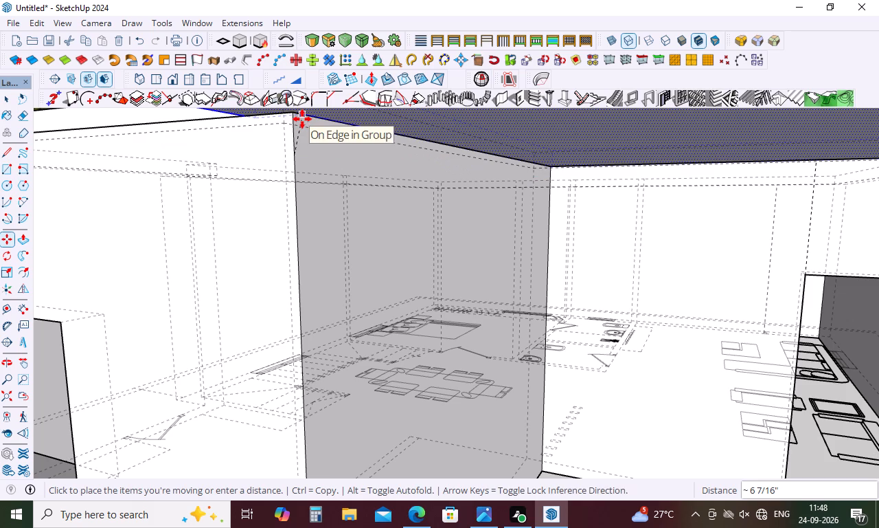
click(302, 119)
scroll(363, 246, down, 9)
middle_drag(363, 246, 363, 356)
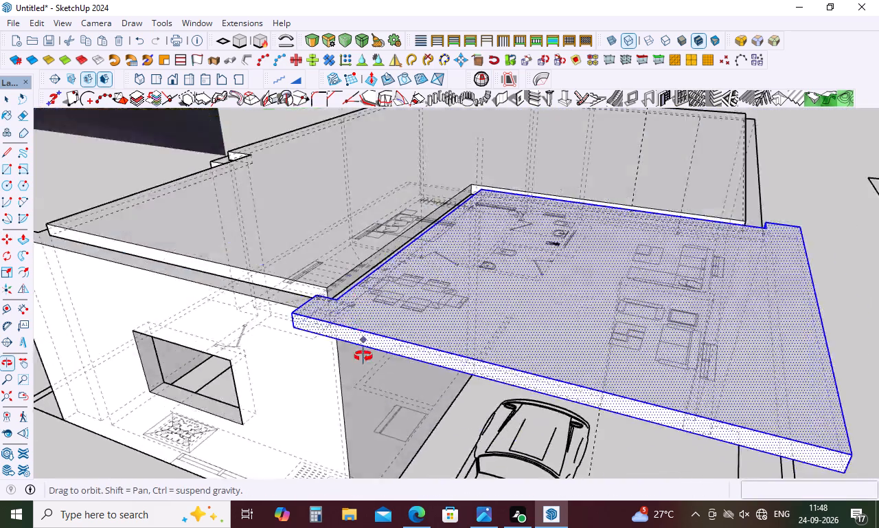
middle_drag(363, 356, 650, 413)
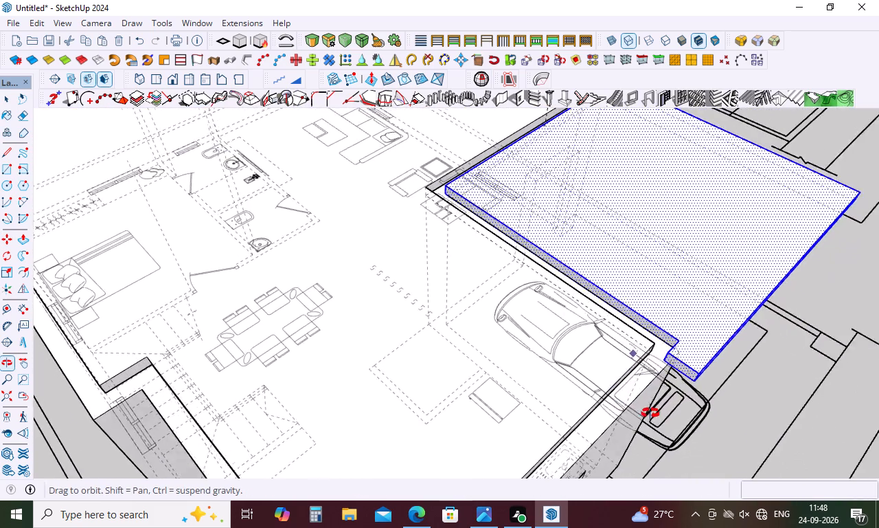
Move the car porch slab by its lower notch corner onto the outer corner of the front wall.
middle_drag(650, 413, 702, 375)
scroll(694, 289, up, 14)
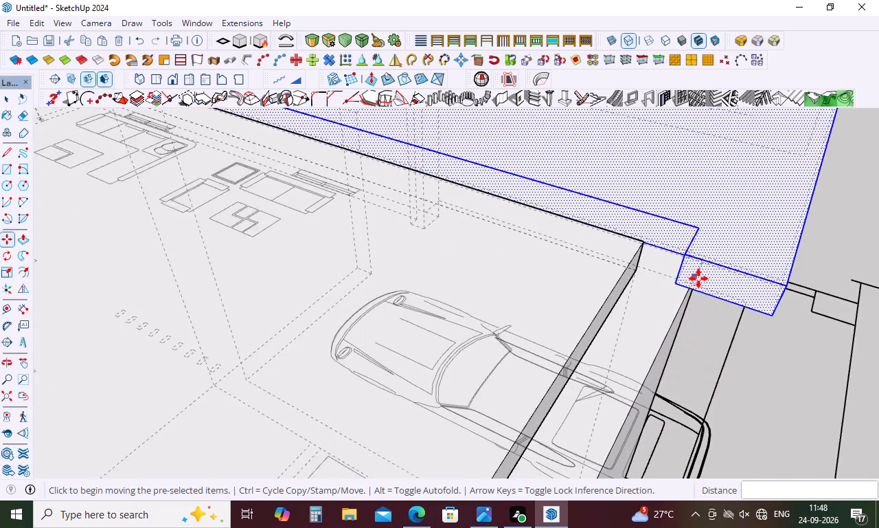
scroll(698, 278, up, 2)
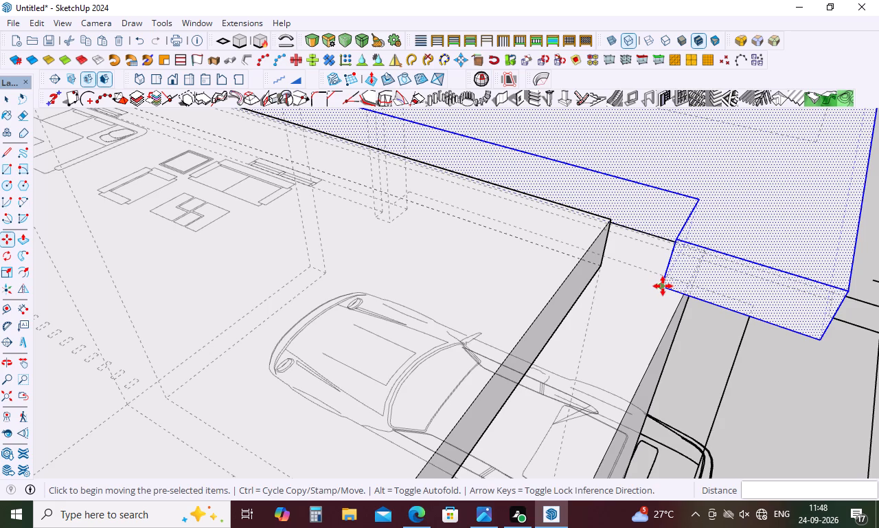
click(663, 286)
click(678, 293)
scroll(609, 306, down, 4)
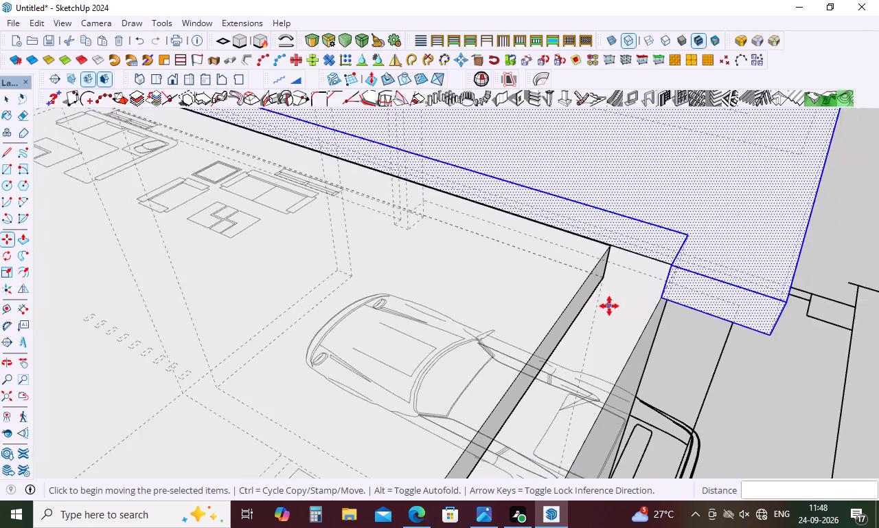
Check how the car porch slab fits against the house walls and main roof from above and from the front.
middle_drag(609, 306, 648, 373)
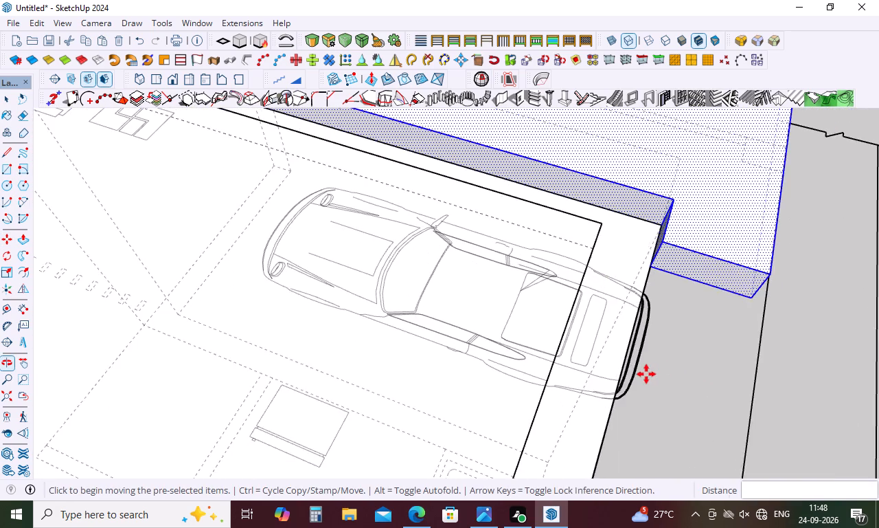
scroll(646, 374, down, 9)
scroll(516, 279, down, 5)
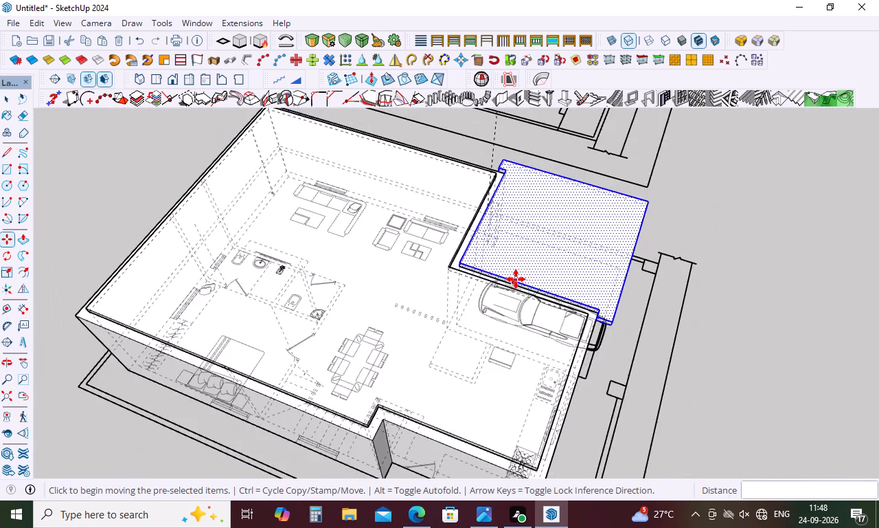
scroll(516, 279, down, 3)
middle_drag(620, 288, 332, 168)
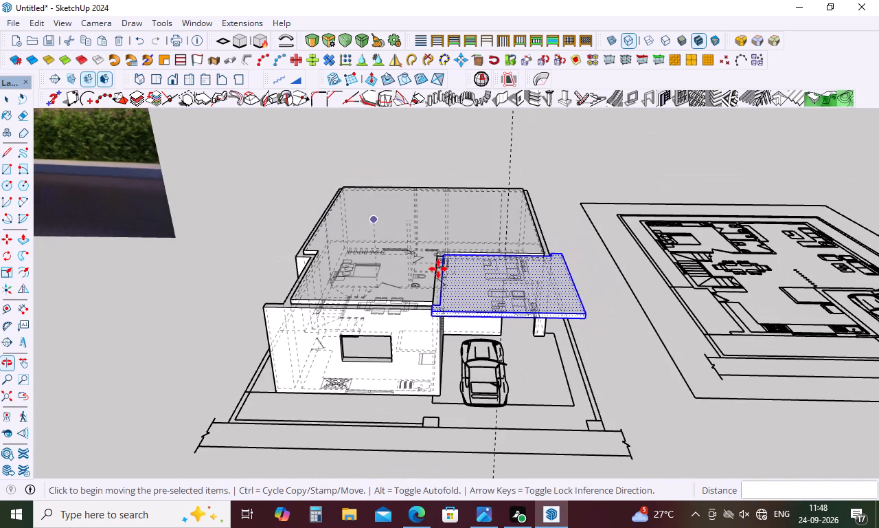
middle_drag(522, 316, 419, 264)
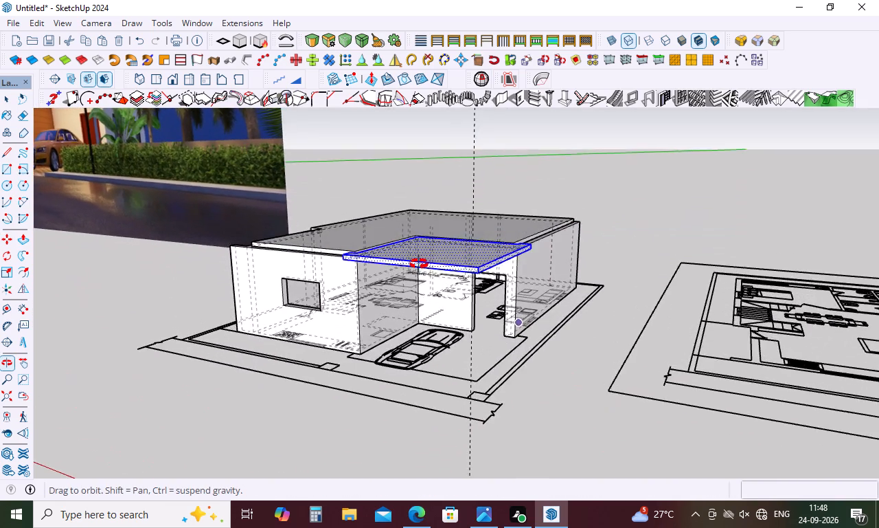
middle_drag(419, 264, 430, 306)
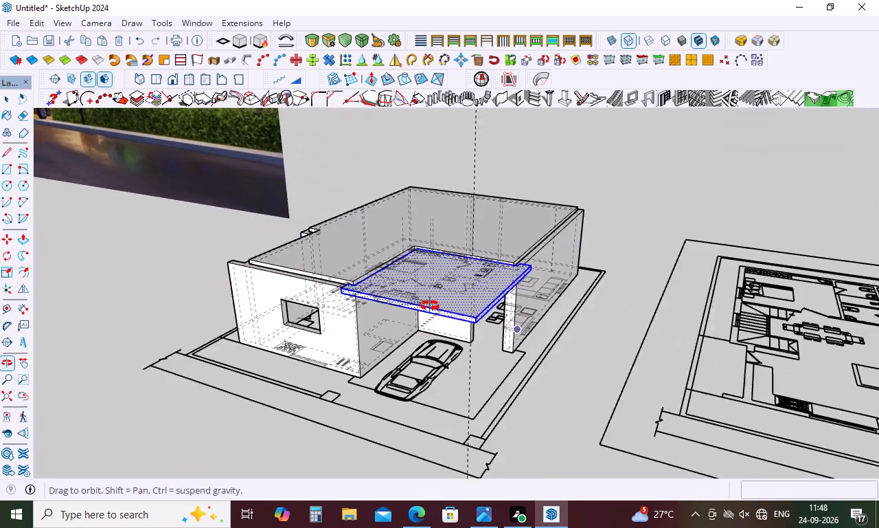
middle_drag(430, 306, 451, 306)
key(space)
click(606, 397)
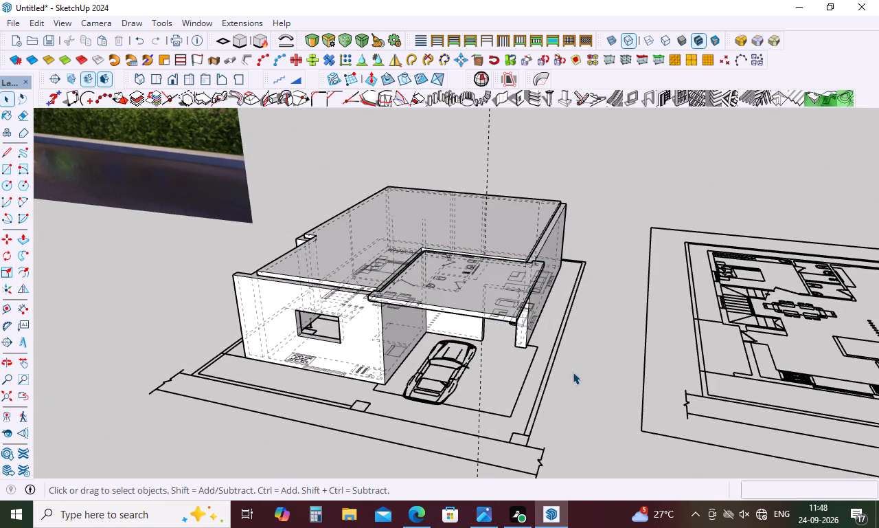
Delete the dashed construction guide line running through the car porch.
triple_click(484, 300)
click(484, 300)
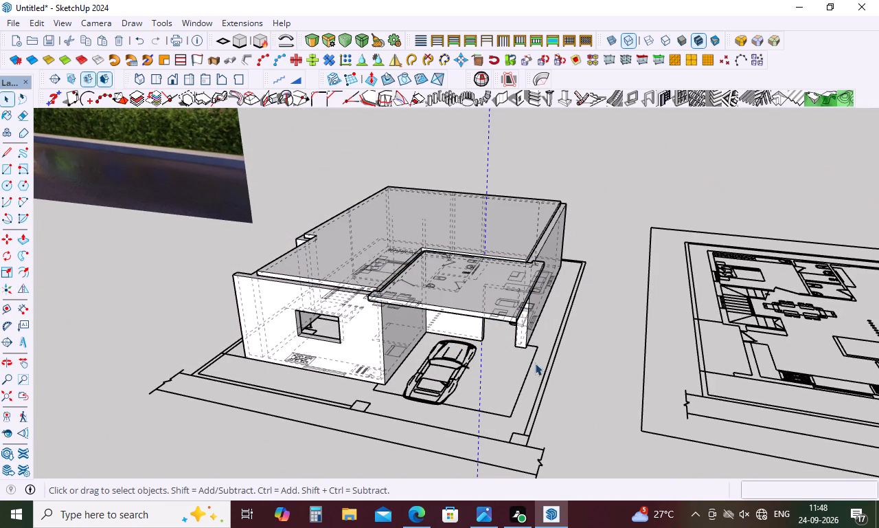
key(Escape)
key(Delete)
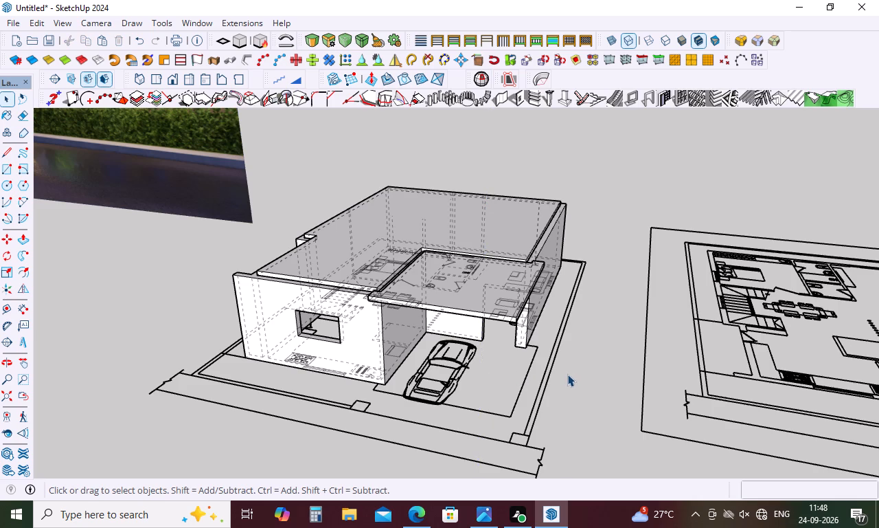
Turn off the display of hidden back edges.
key(k)
Group the complete main roof slab and the complete car porch slab together as one group.
triple_click(500, 309)
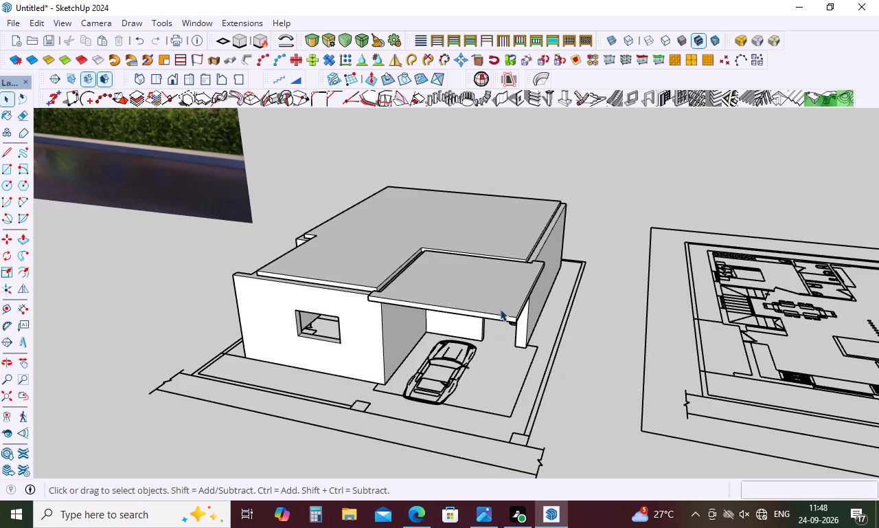
click(500, 309)
triple_click(519, 247)
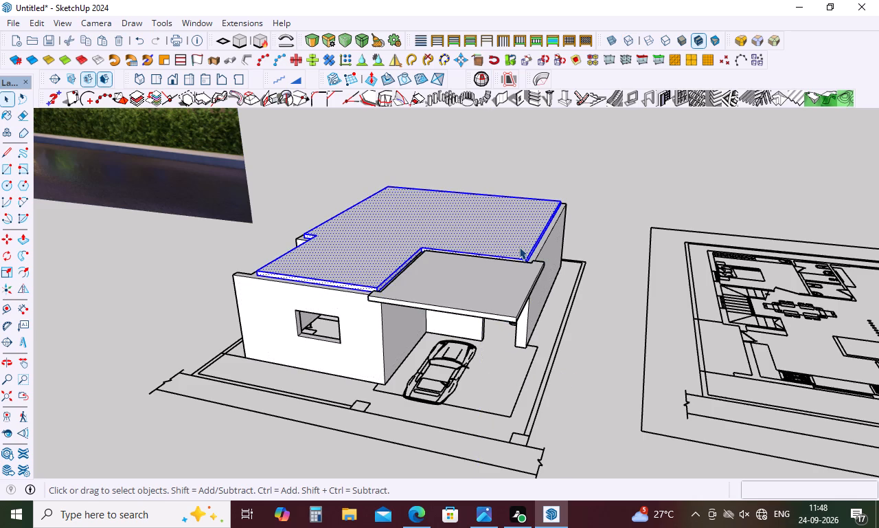
click(519, 247)
shift+triple_click(503, 304)
shift+click(503, 304)
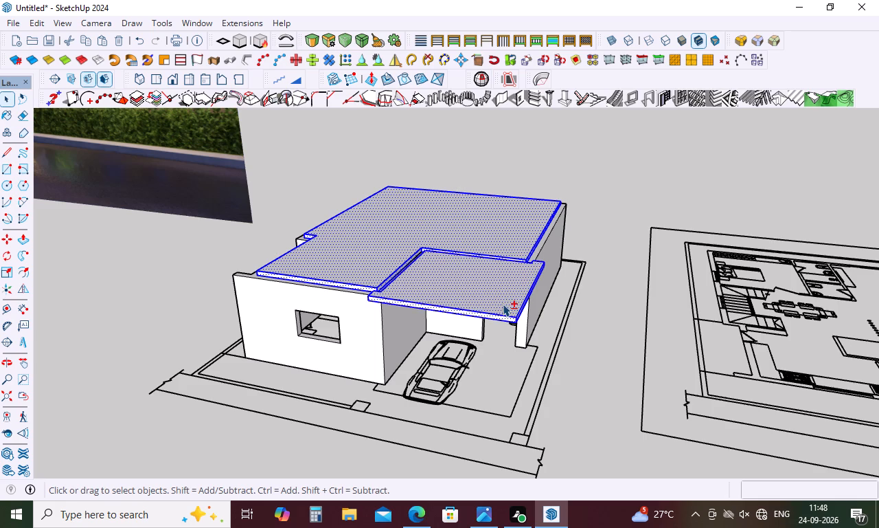
right_click(505, 299)
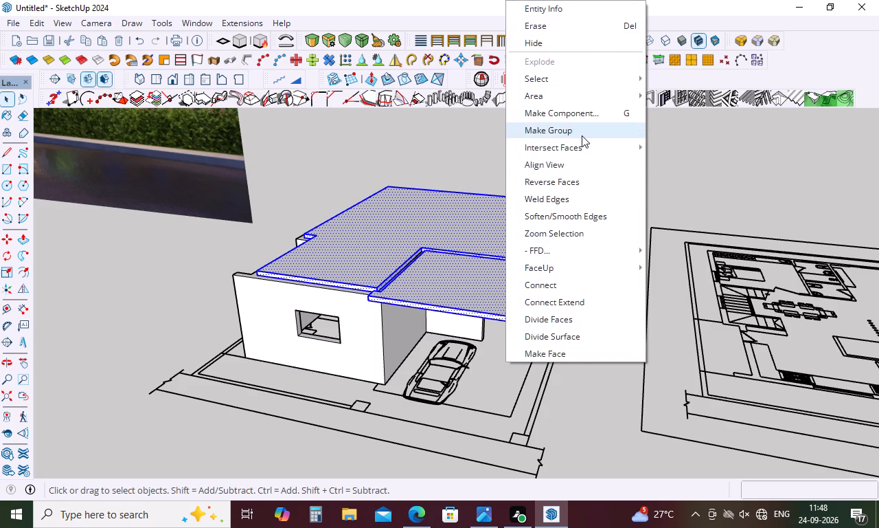
click(582, 135)
click(600, 406)
Inspect the grouped roof and porch slabs up close and from farther away, around the front wall's porch corner.
scroll(597, 371, down, 4)
middle_drag(597, 371, 603, 367)
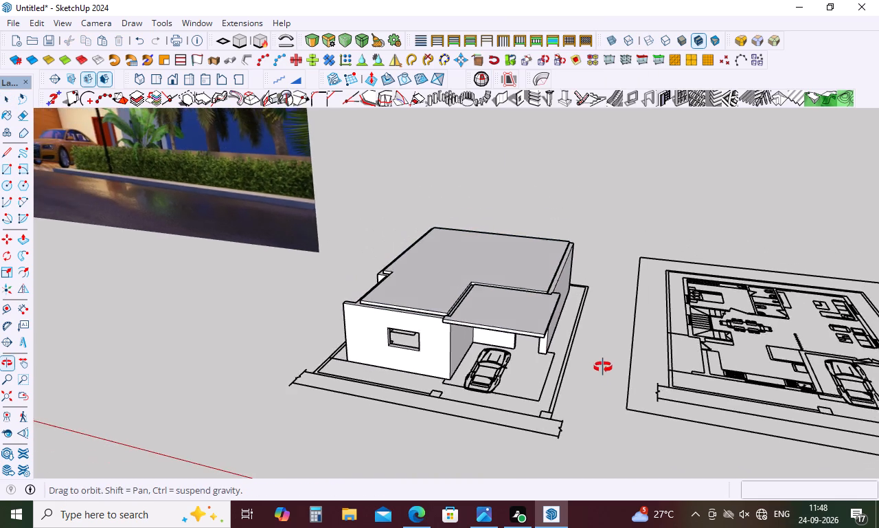
middle_drag(603, 367, 635, 410)
scroll(472, 337, up, 8)
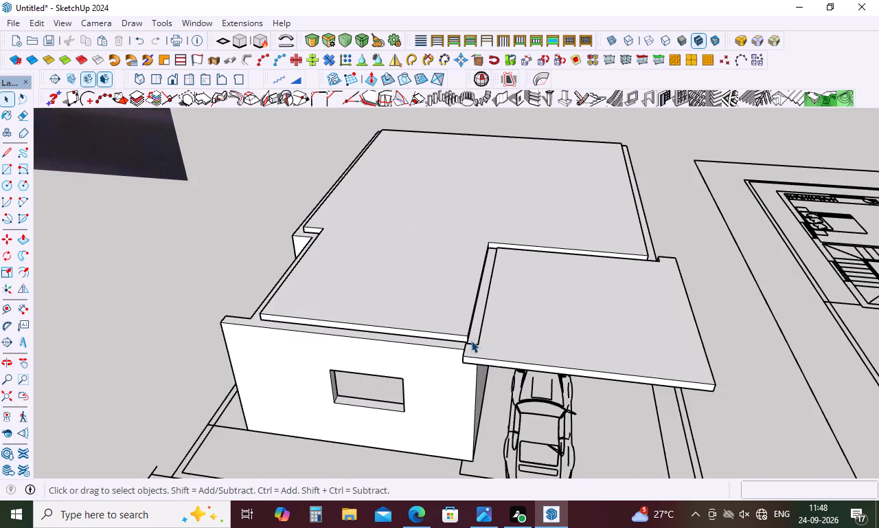
scroll(471, 345, up, 8)
scroll(471, 349, down, 7)
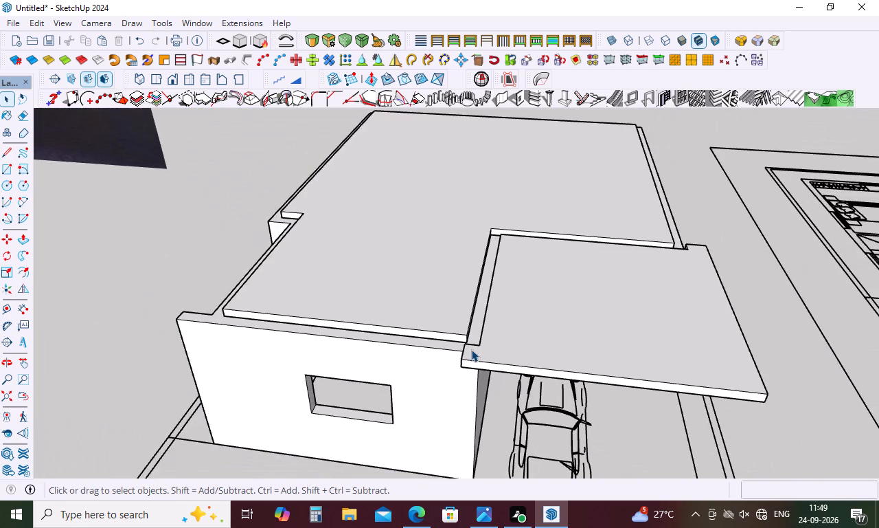
scroll(471, 349, down, 4)
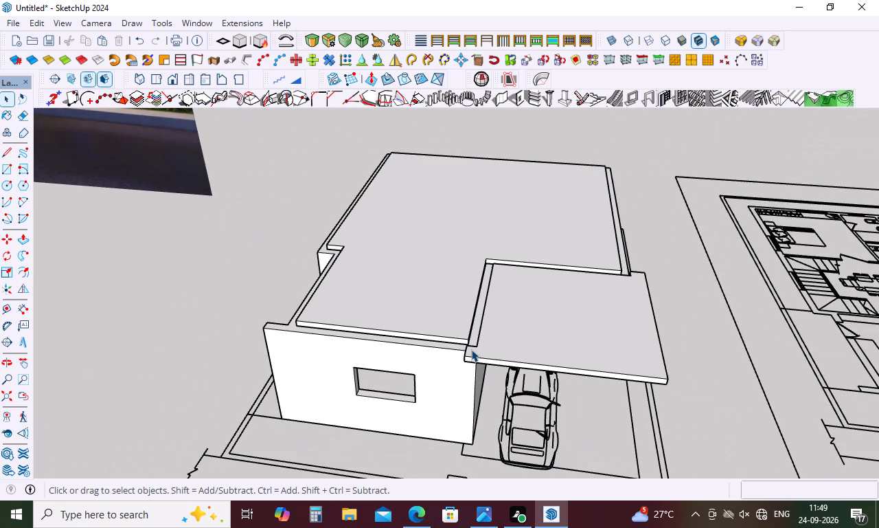
scroll(471, 349, down, 8)
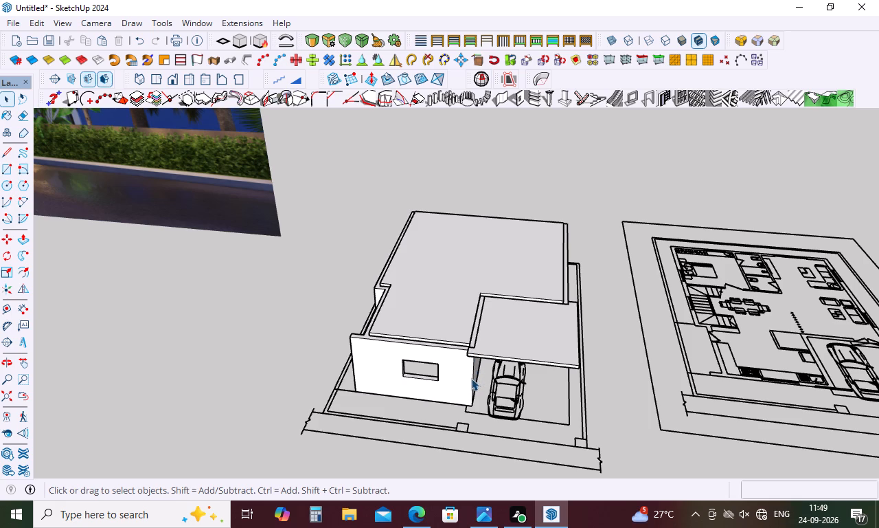
scroll(471, 378, up, 8)
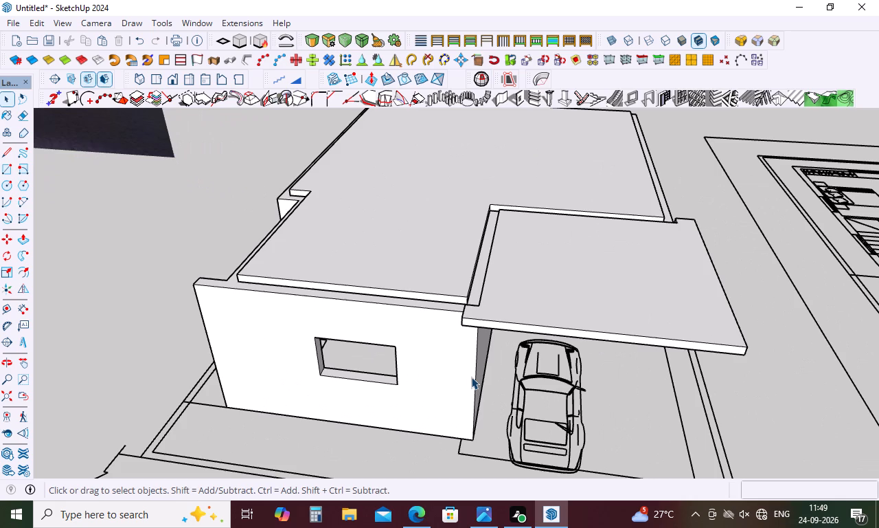
scroll(471, 377, down, 10)
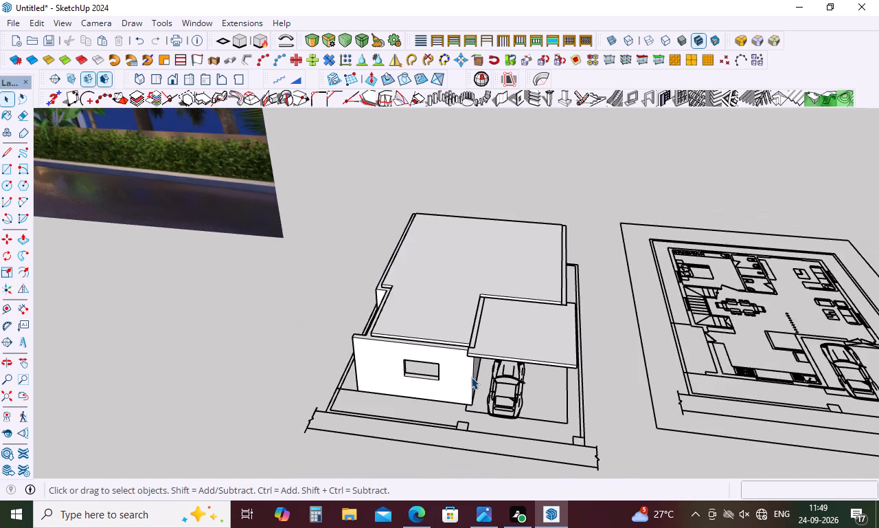
Compare the ground-floor model with the reference image of the house and the floor plans.
scroll(471, 377, down, 10)
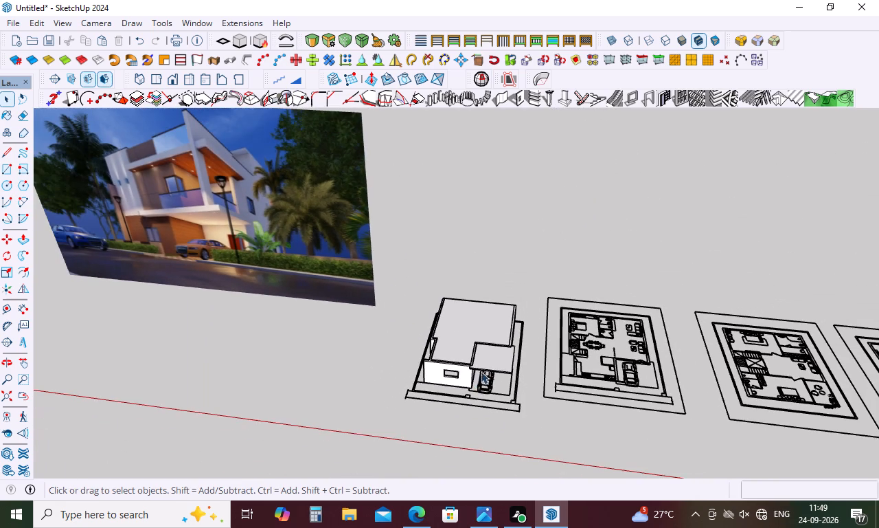
scroll(498, 349, up, 8)
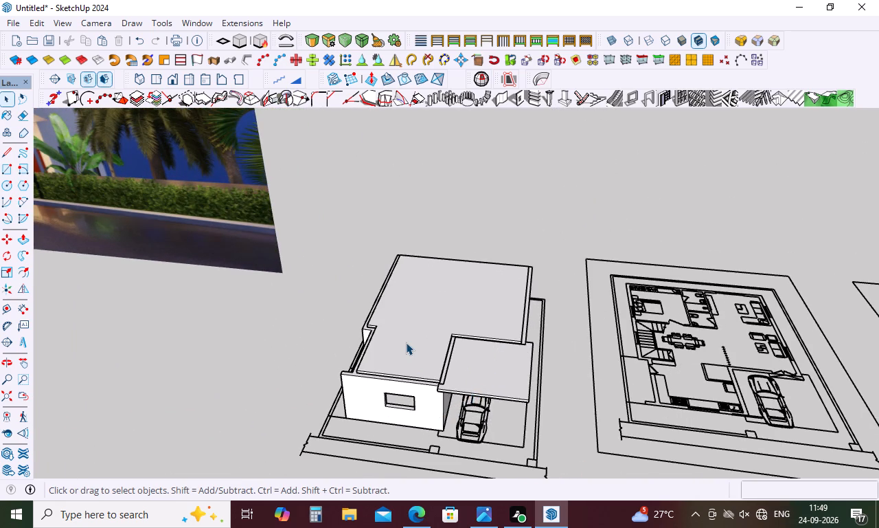
scroll(406, 342, down, 7)
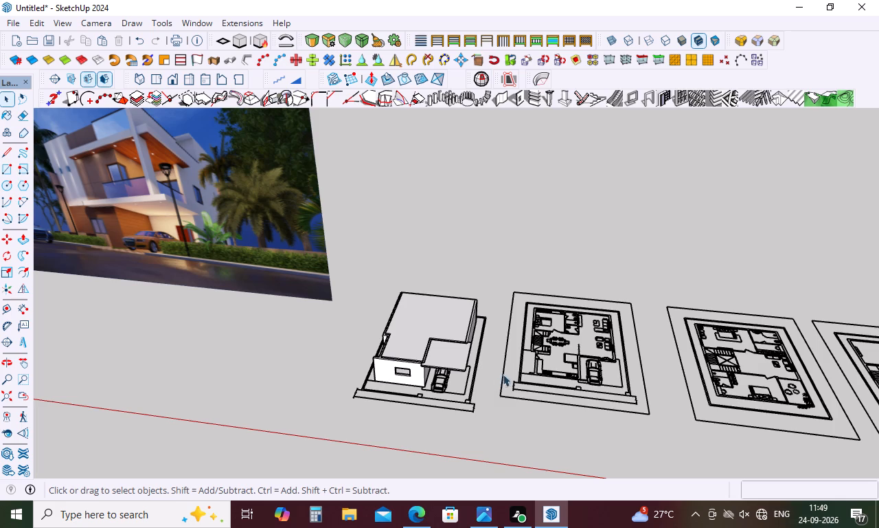
scroll(568, 329, down, 4)
middle_drag(567, 340, 558, 426)
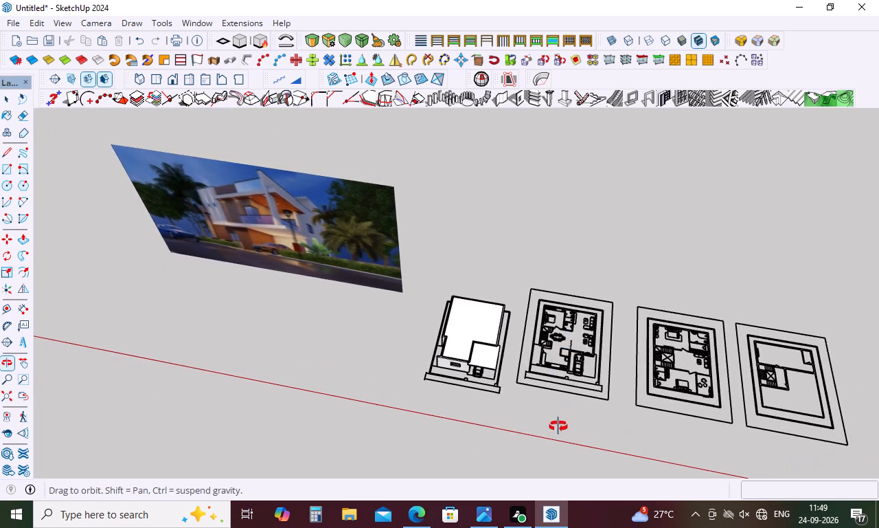
middle_drag(558, 426, 532, 426)
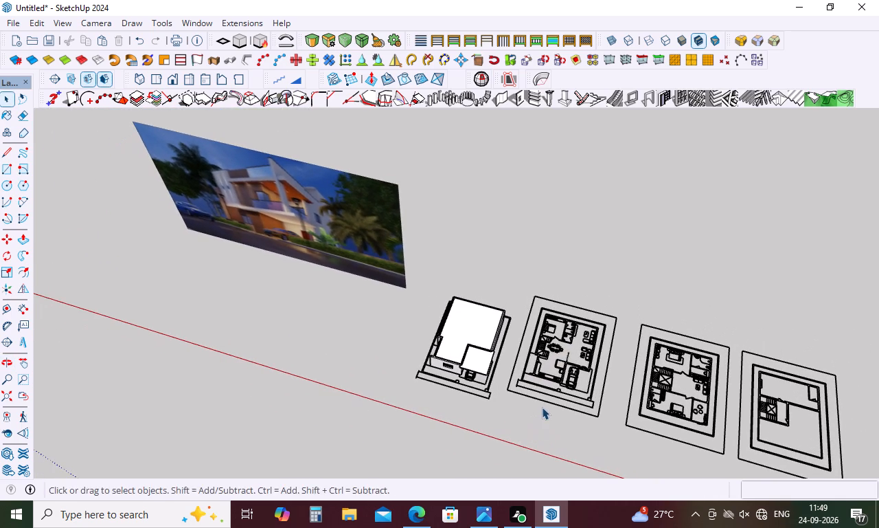
middle_drag(542, 407, 616, 249)
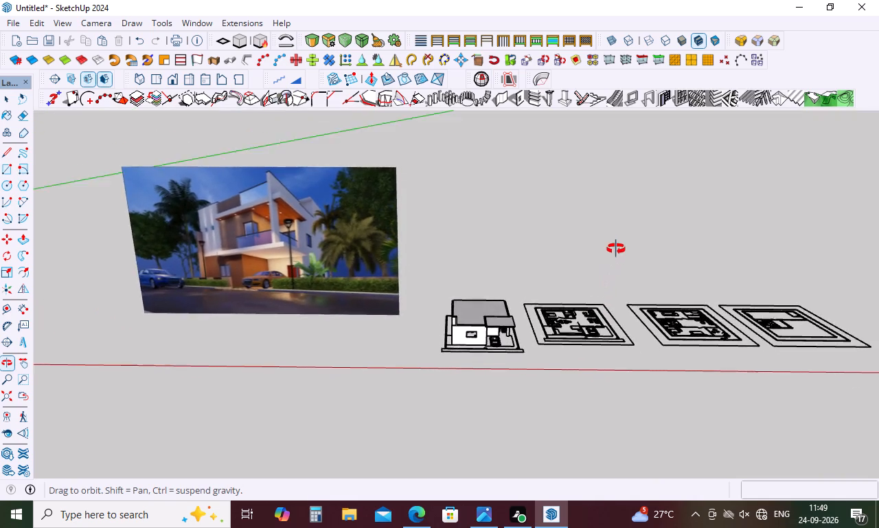
middle_drag(616, 249, 629, 217)
scroll(552, 318, up, 5)
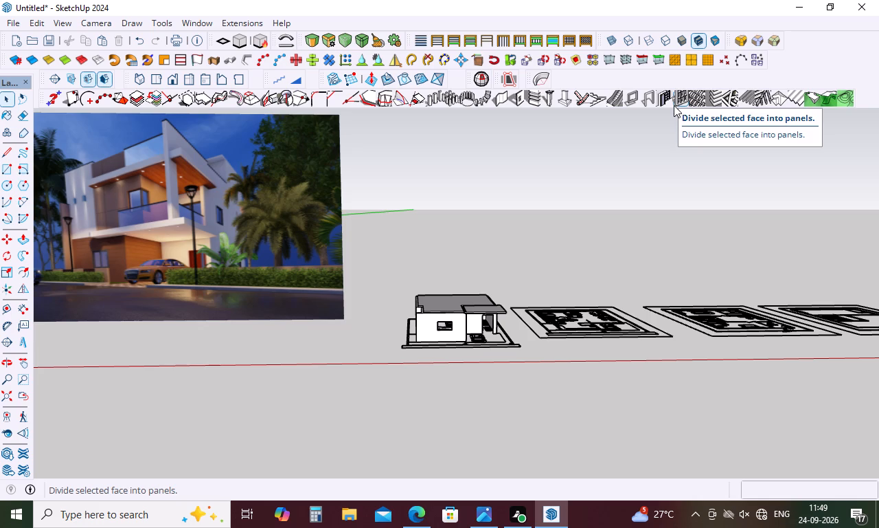
Set the frame depth to 5" in the 1001bit window frame settings.
click(628, 96)
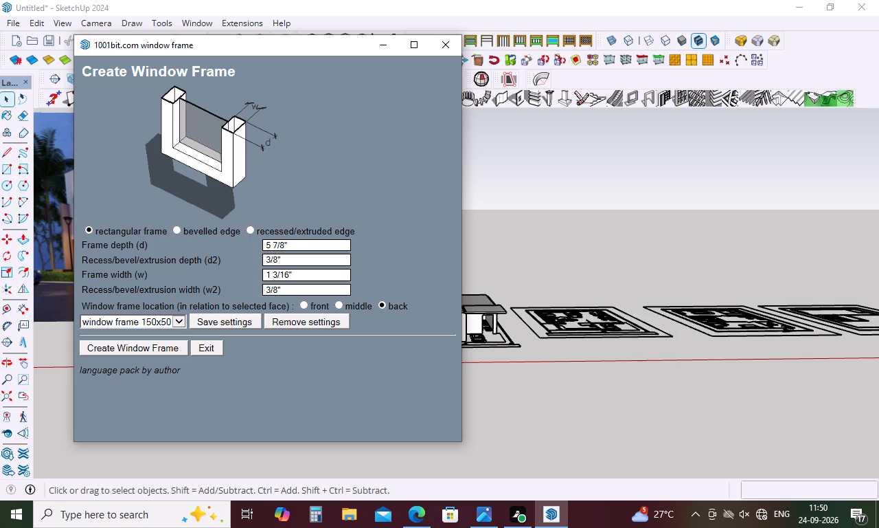
click(306, 249)
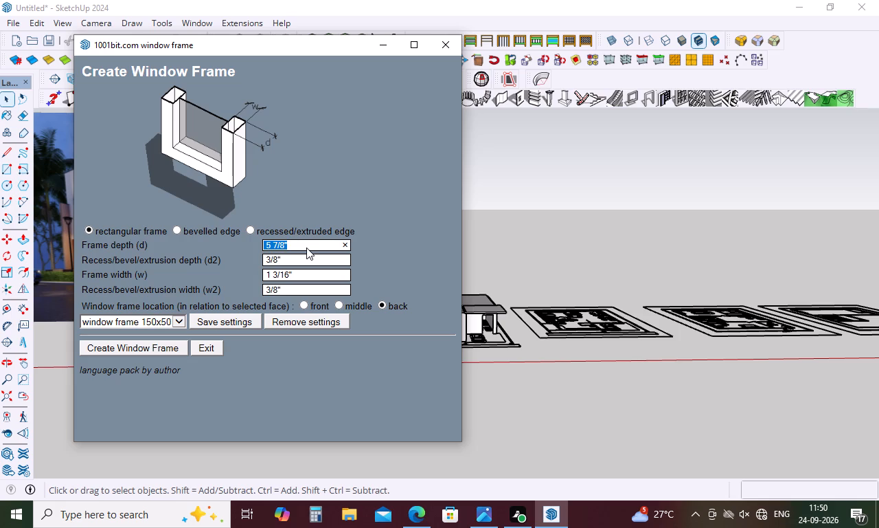
key(BackSpace)
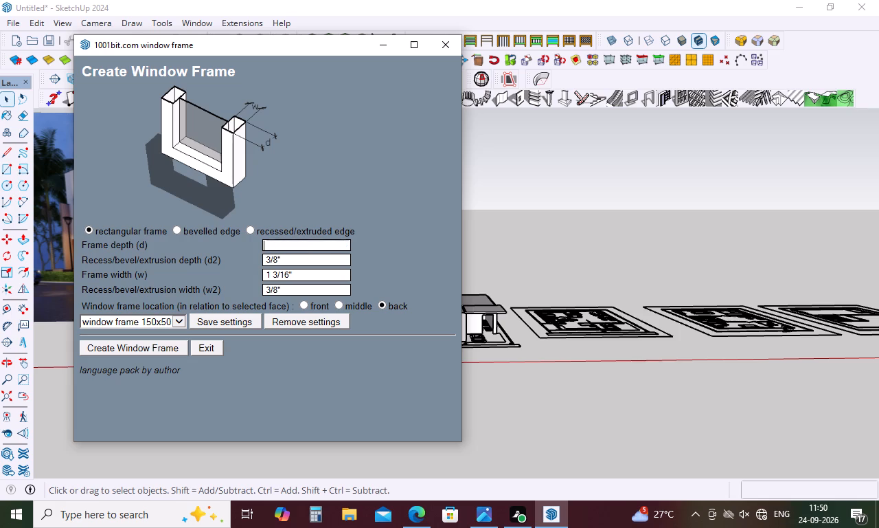
key(5)
key(Return)
key(shift+quotedbl)
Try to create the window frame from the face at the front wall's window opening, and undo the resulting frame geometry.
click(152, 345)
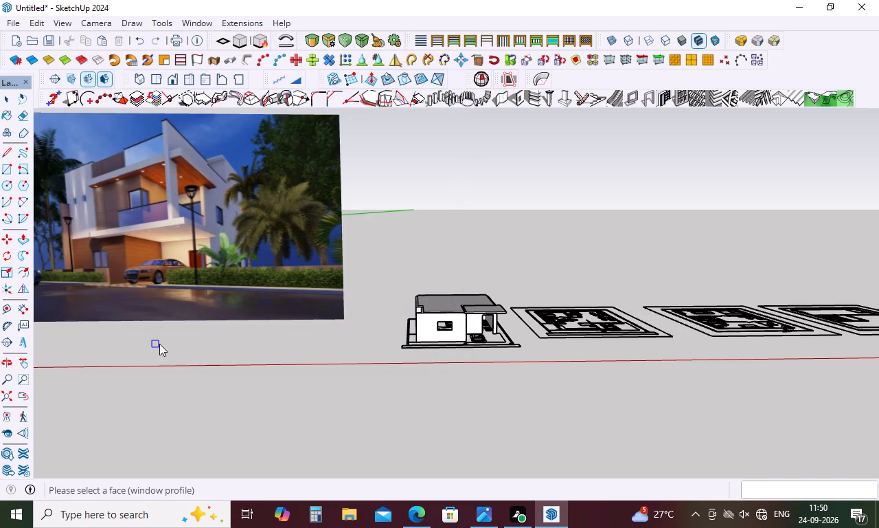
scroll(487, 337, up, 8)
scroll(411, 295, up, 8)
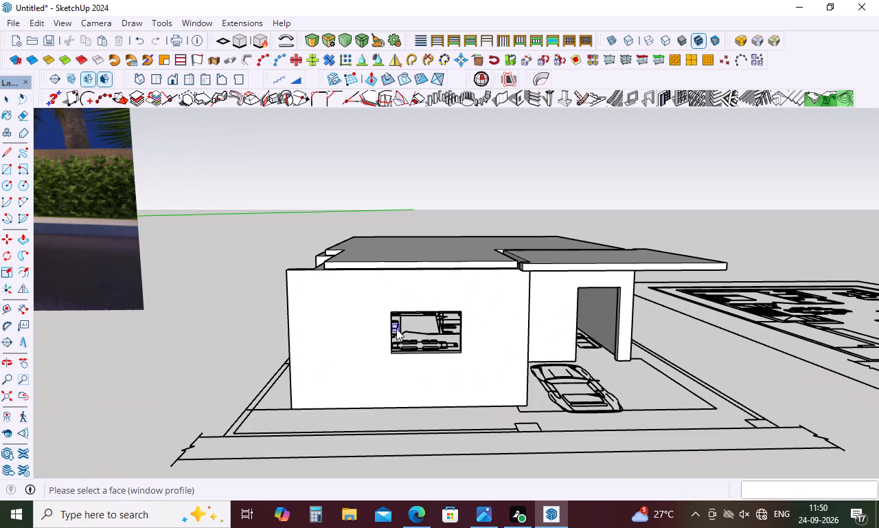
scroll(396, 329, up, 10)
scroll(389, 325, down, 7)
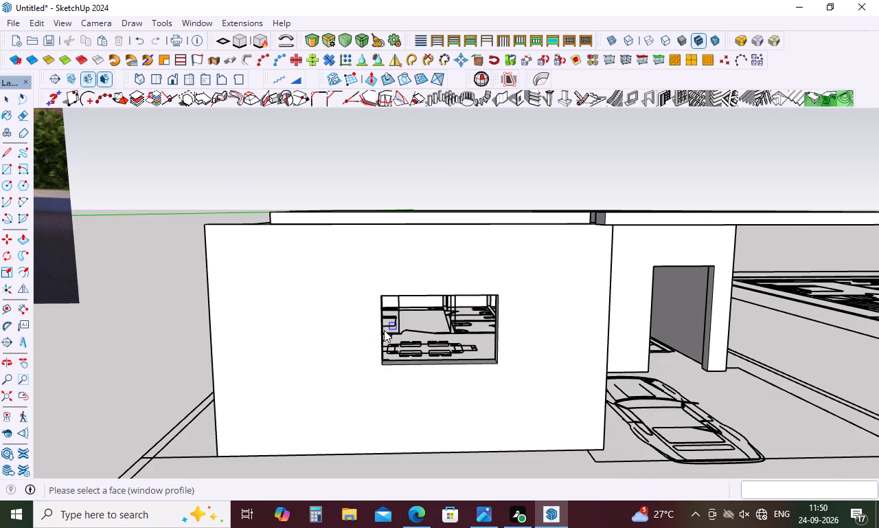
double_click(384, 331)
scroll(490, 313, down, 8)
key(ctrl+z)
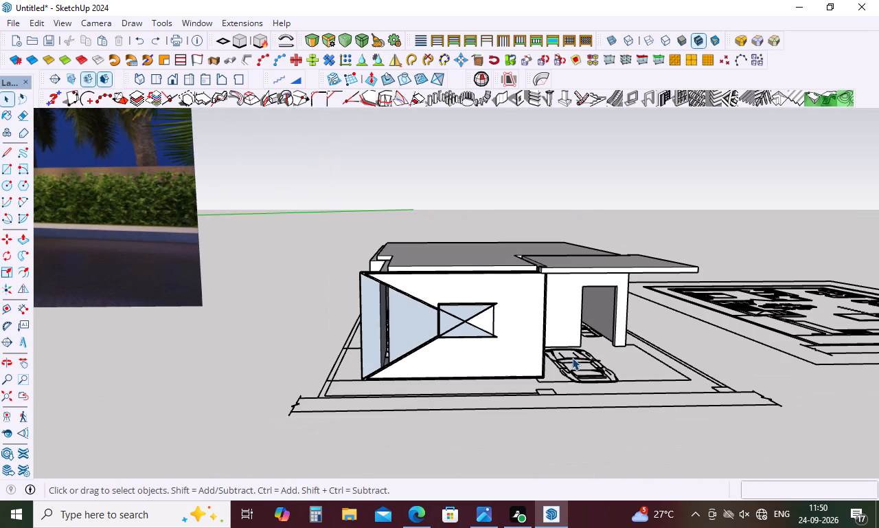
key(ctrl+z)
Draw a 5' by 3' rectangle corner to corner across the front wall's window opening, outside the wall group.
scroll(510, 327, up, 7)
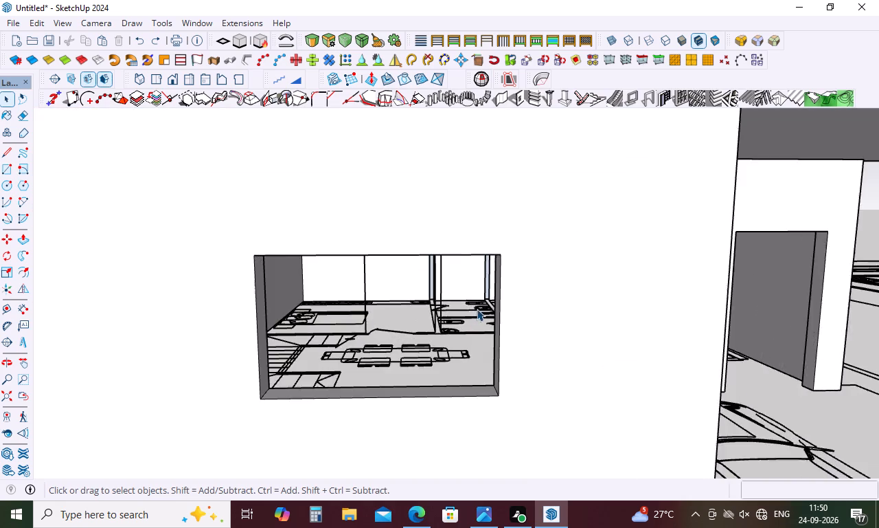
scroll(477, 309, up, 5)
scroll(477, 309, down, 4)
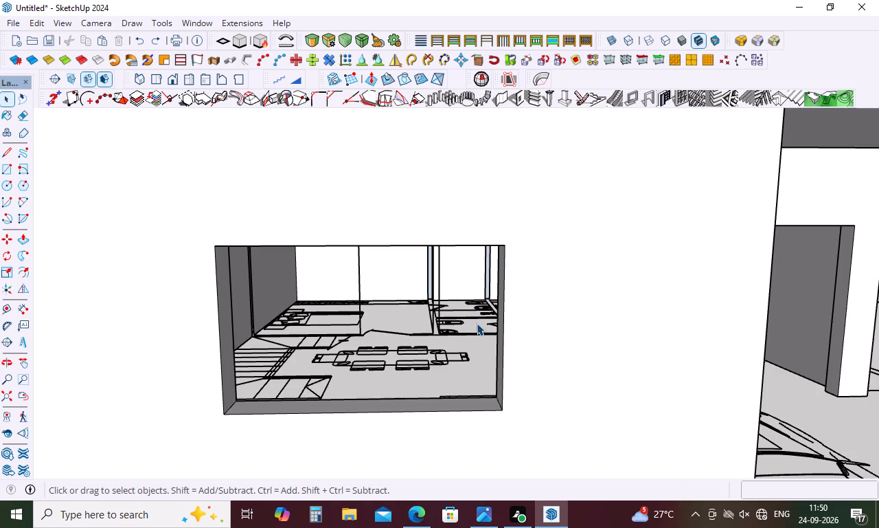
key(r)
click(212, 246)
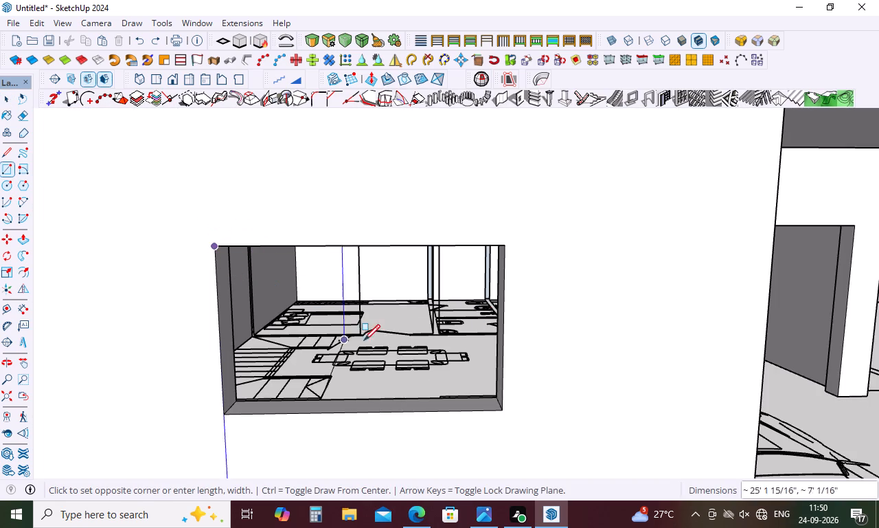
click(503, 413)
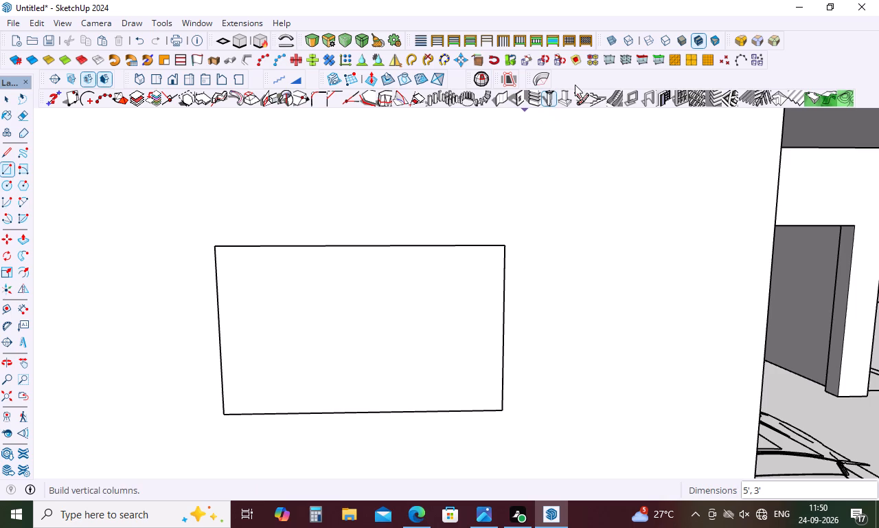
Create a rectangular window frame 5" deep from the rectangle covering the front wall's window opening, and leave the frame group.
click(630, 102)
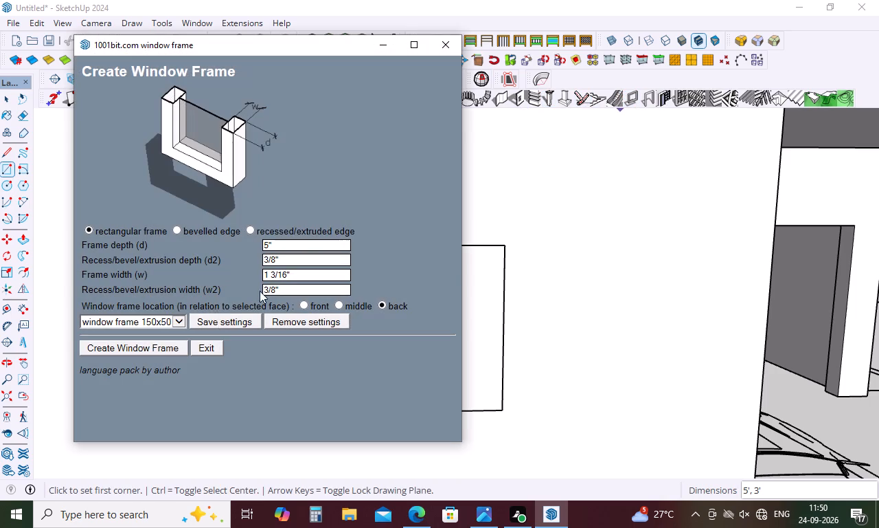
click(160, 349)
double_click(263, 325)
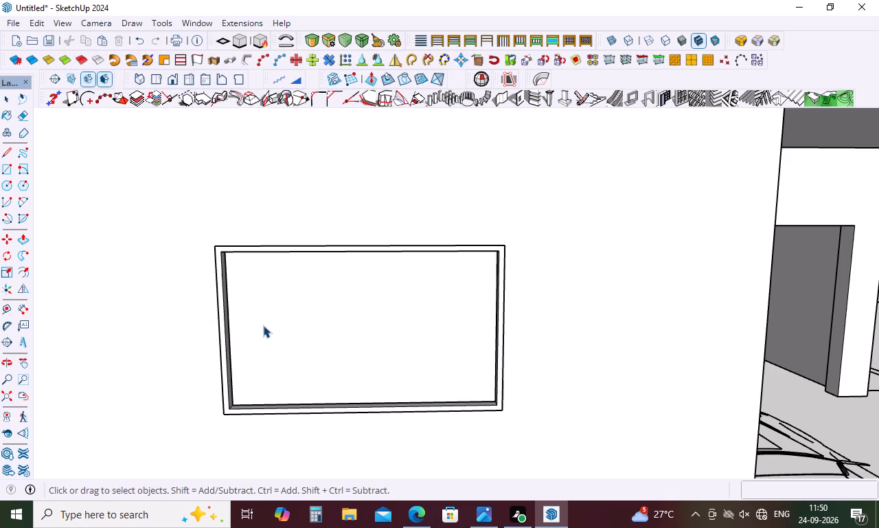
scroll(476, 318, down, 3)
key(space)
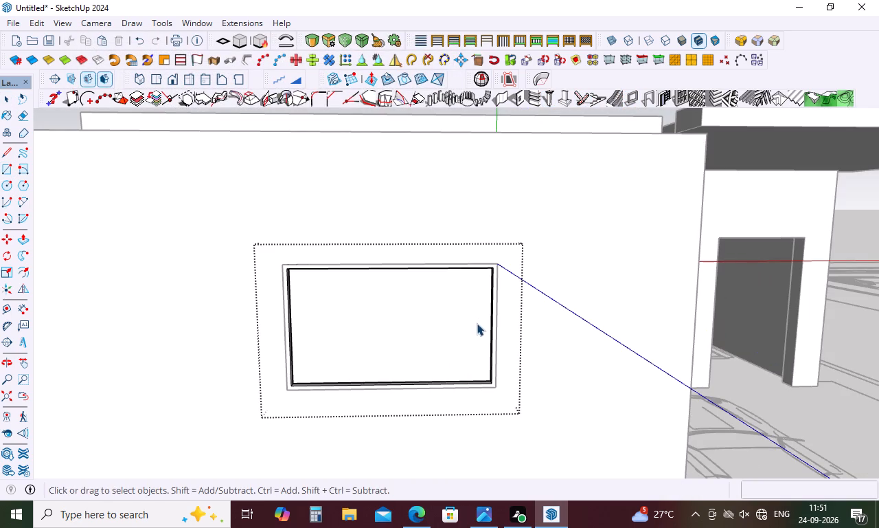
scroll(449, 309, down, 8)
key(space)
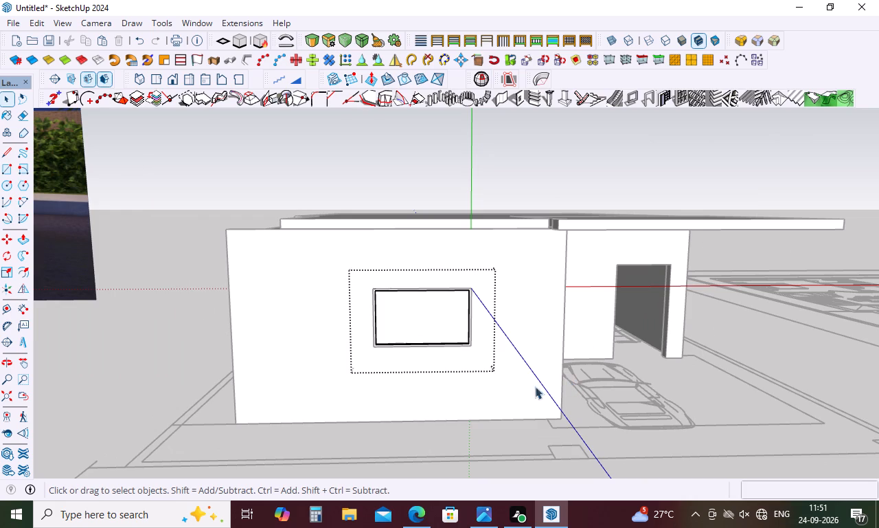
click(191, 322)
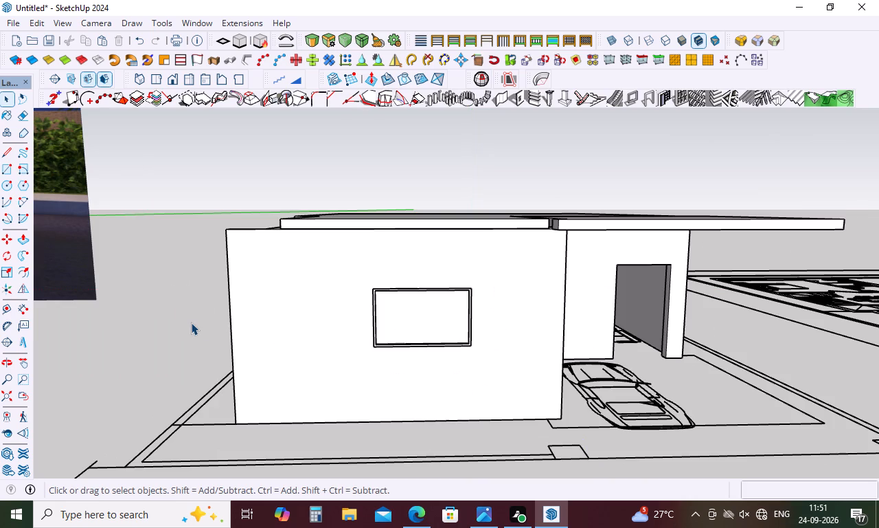
Examine the new window frame in the front wall up close and from farther away, with the frame selected.
scroll(474, 337, up, 4)
click(387, 317)
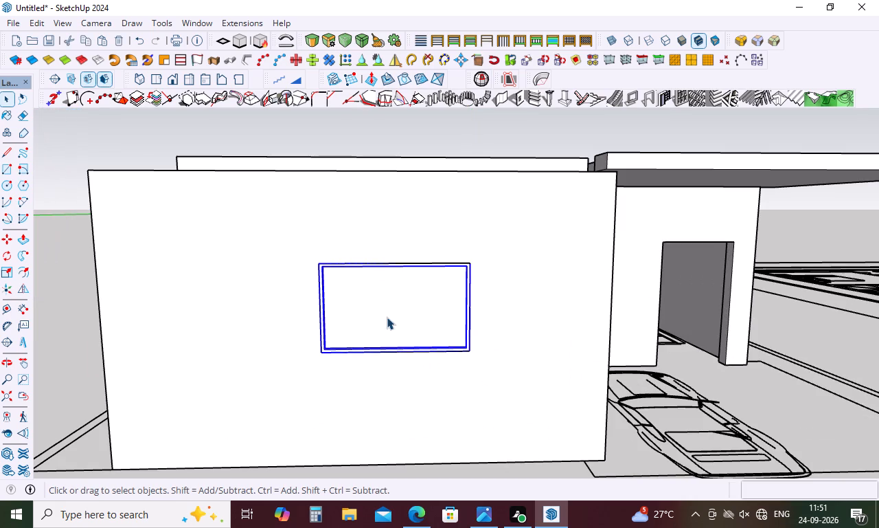
scroll(387, 317, up, 8)
scroll(378, 342, down, 3)
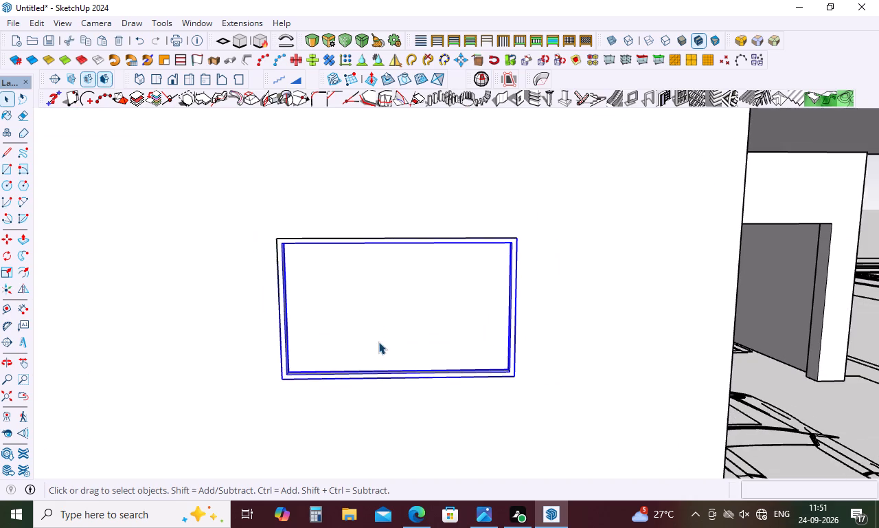
key(space)
click(401, 333)
scroll(413, 320, down, 11)
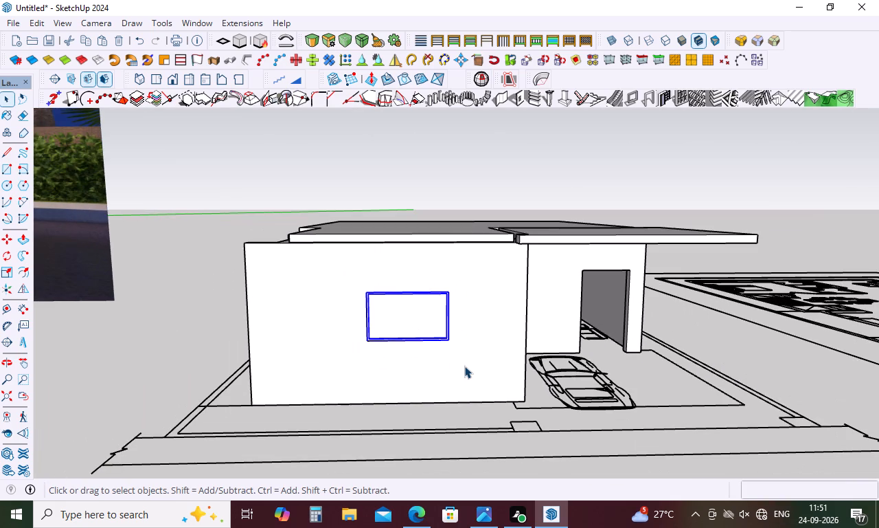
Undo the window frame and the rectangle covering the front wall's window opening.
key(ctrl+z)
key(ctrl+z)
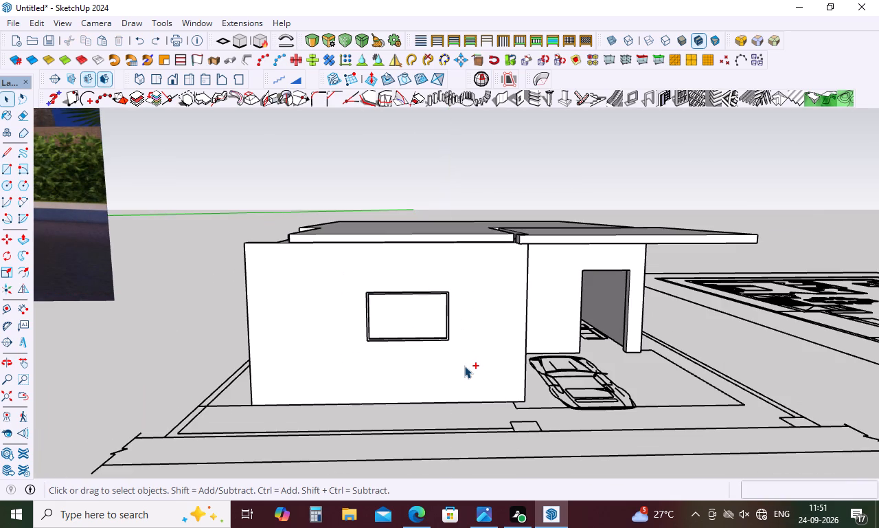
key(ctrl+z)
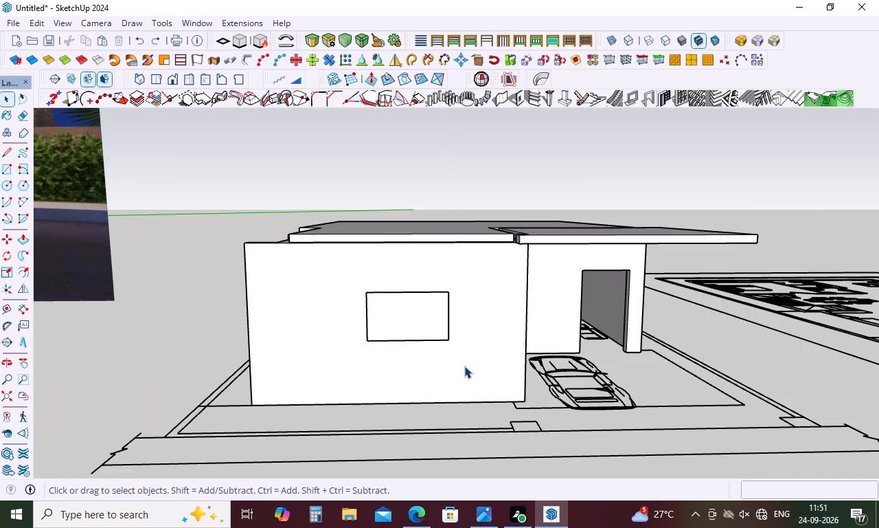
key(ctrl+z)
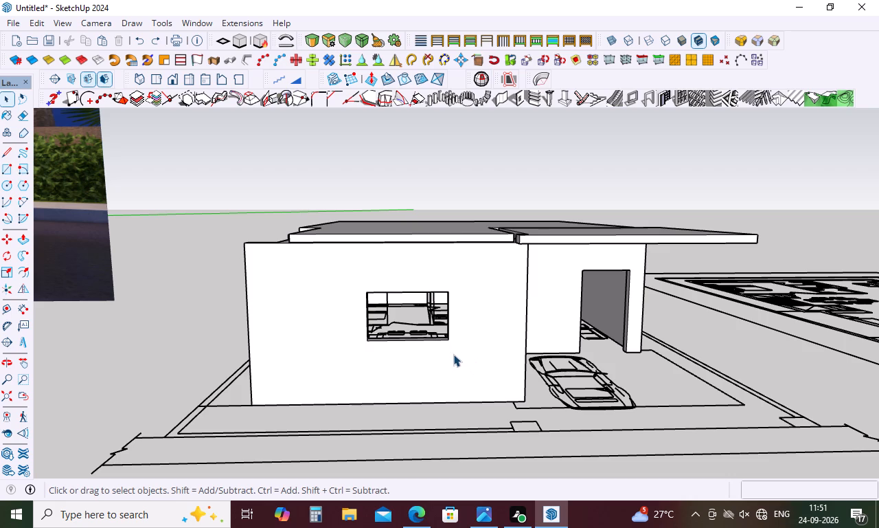
Open the wall group for editing and draw a 5' by 3' rectangle across the front wall's window opening.
double_click(453, 354)
key(r)
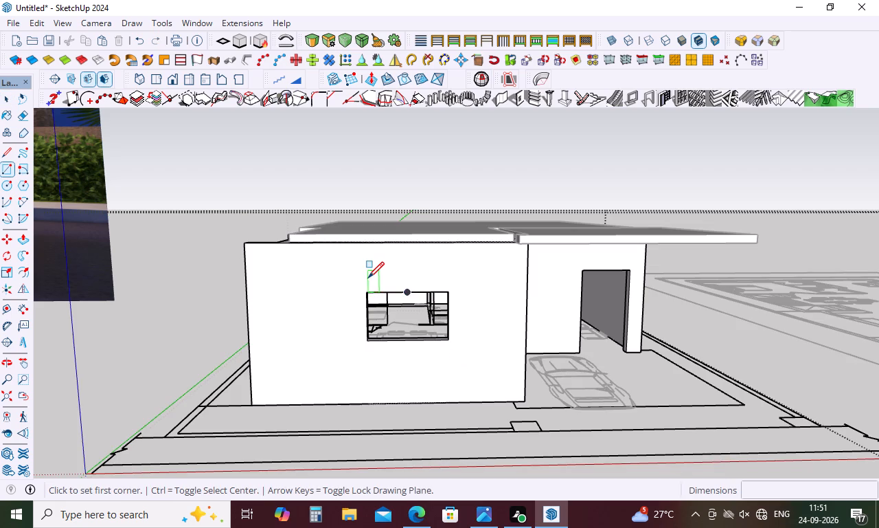
scroll(367, 289, up, 8)
click(364, 300)
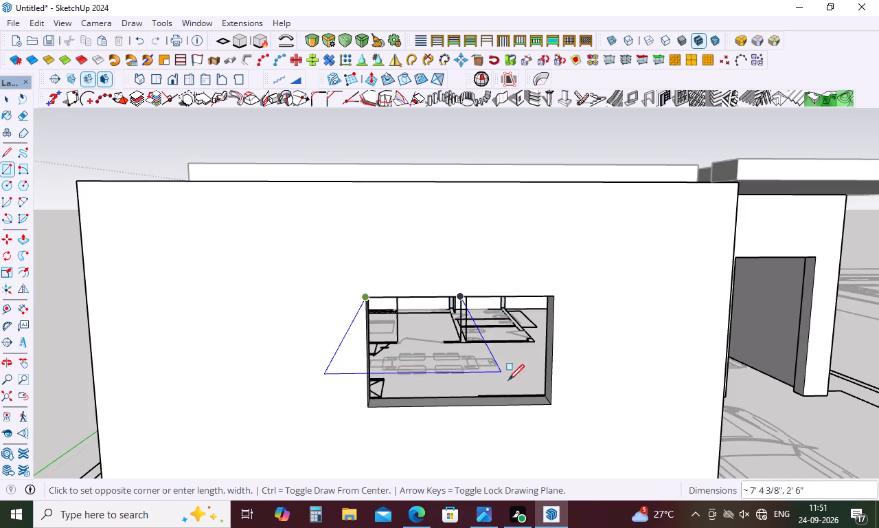
click(551, 404)
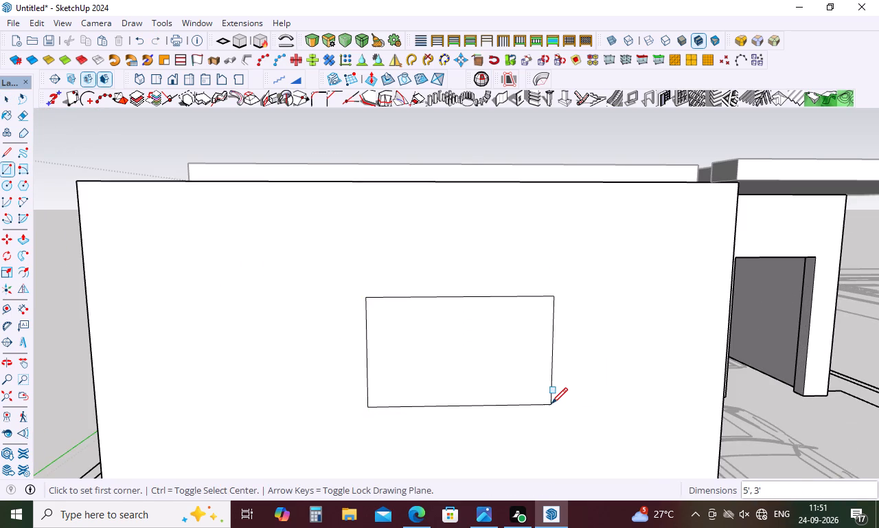
Create a rectangular window frame 5" deep from the new rectangle inside the wall group, and leave the frame group.
click(630, 102)
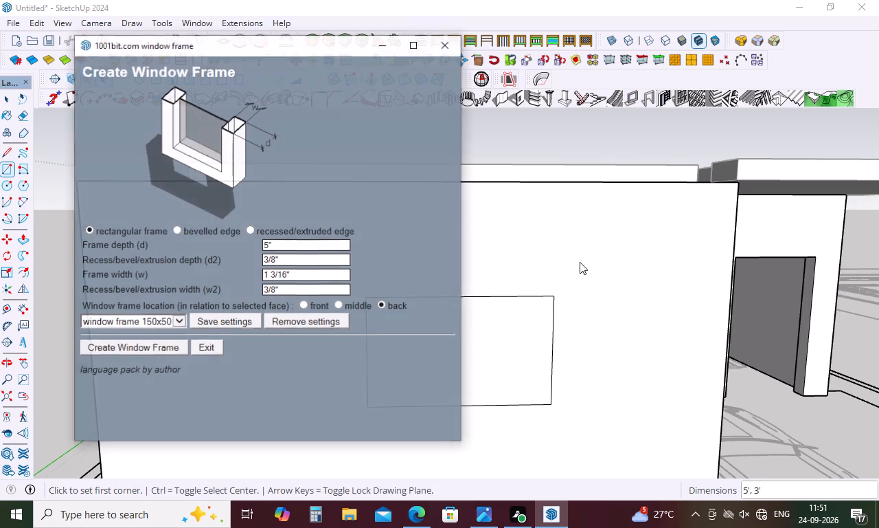
click(149, 347)
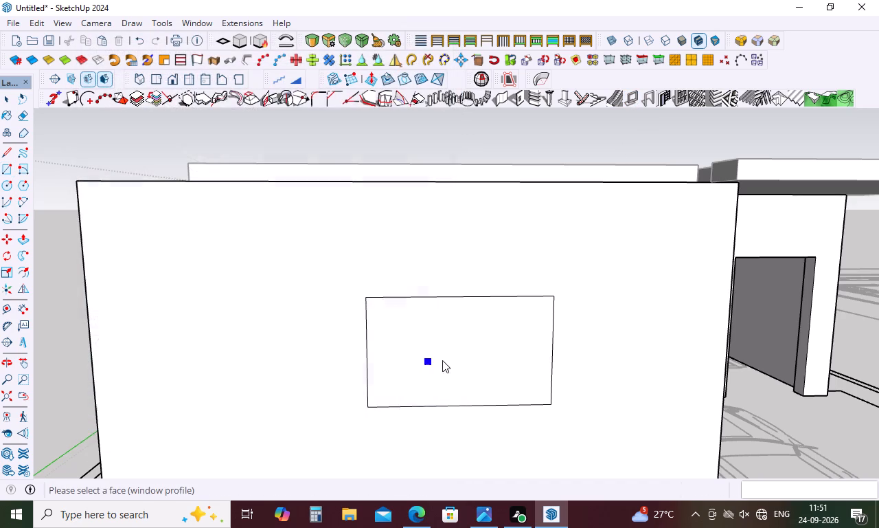
double_click(452, 359)
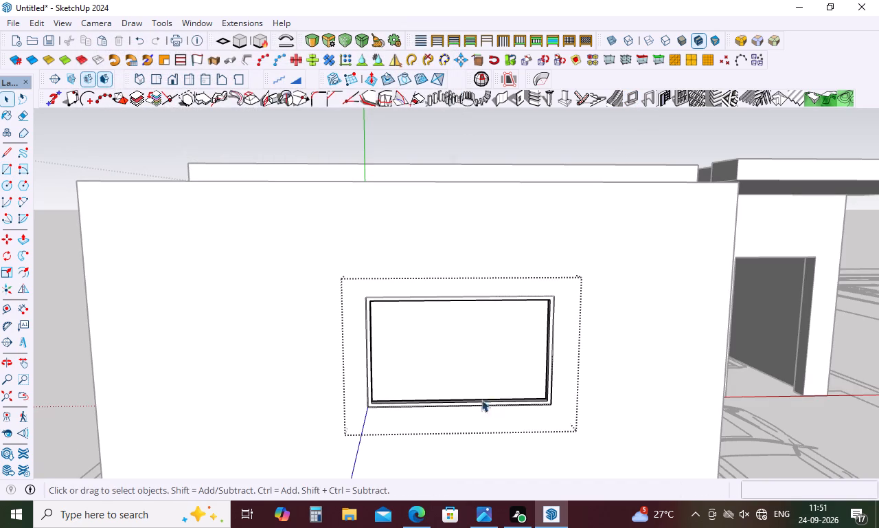
key(space)
scroll(500, 255, down, 14)
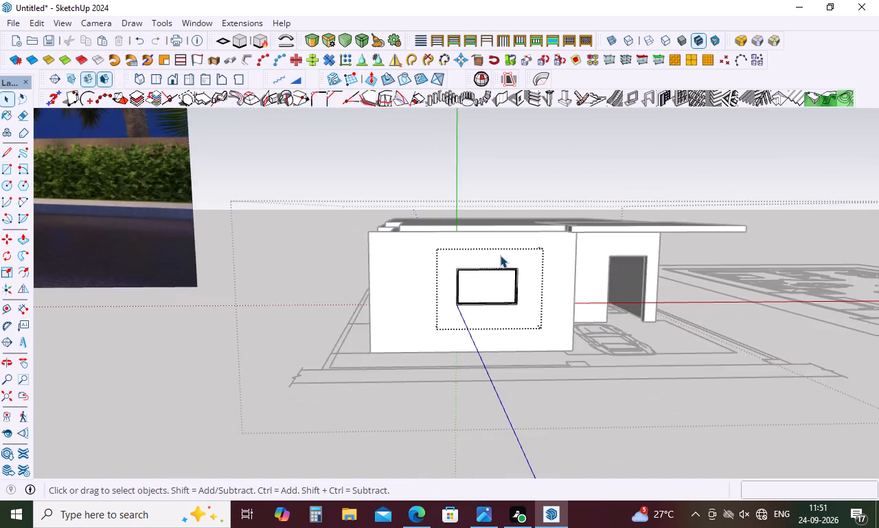
scroll(500, 255, down, 7)
click(348, 332)
Open the front wall's window frame group and delete the face filling the inside of the frame.
scroll(518, 251, up, 5)
scroll(492, 314, up, 9)
scroll(502, 252, up, 5)
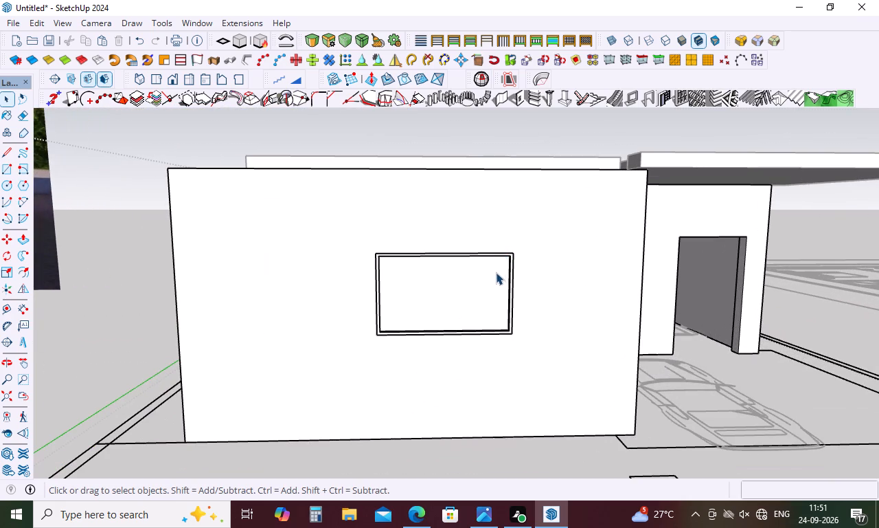
click(474, 313)
scroll(476, 305, down, 5)
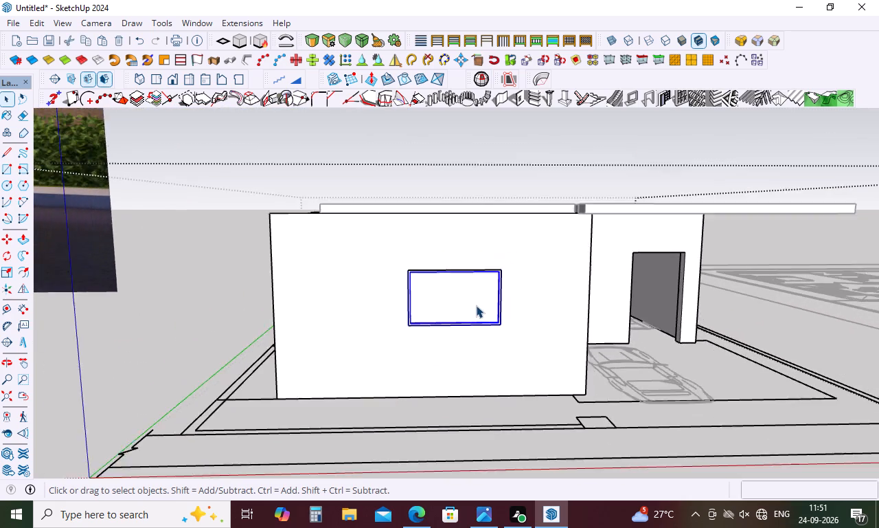
scroll(476, 305, down, 4)
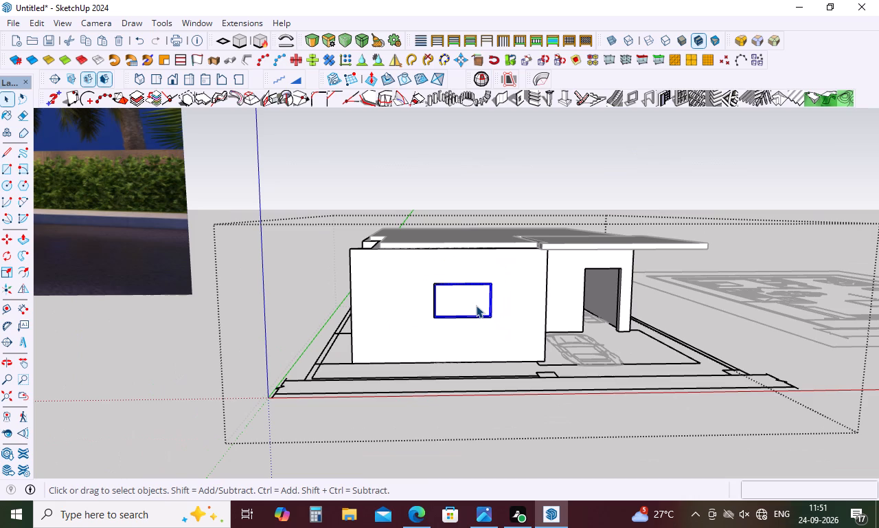
click(476, 305)
double_click(475, 298)
scroll(474, 296, up, 9)
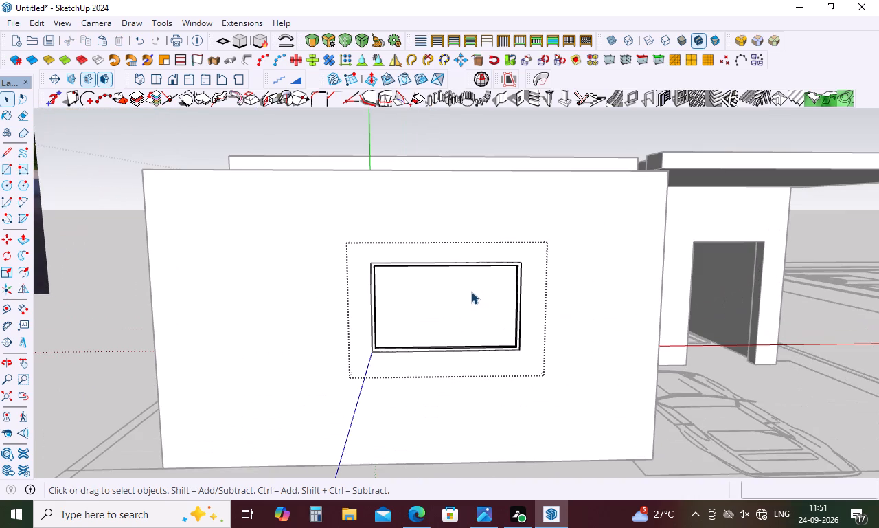
click(471, 291)
double_click(471, 292)
double_click(471, 292)
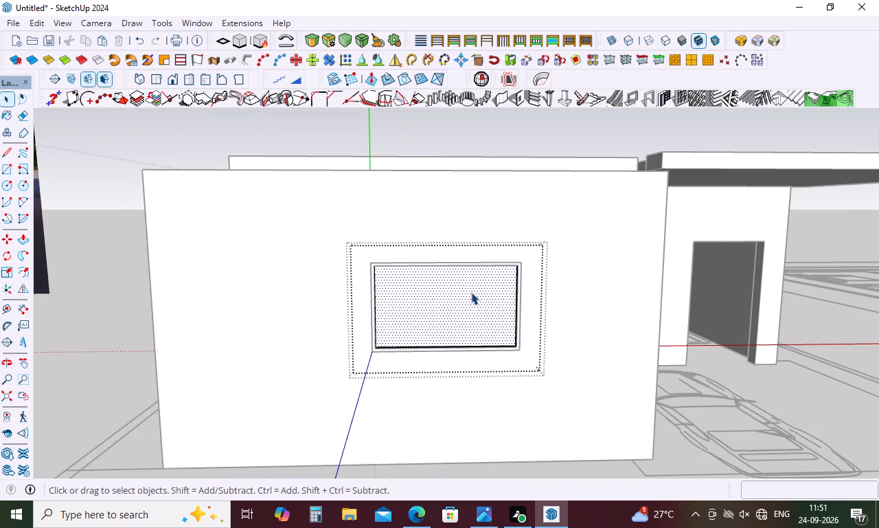
key(Delete)
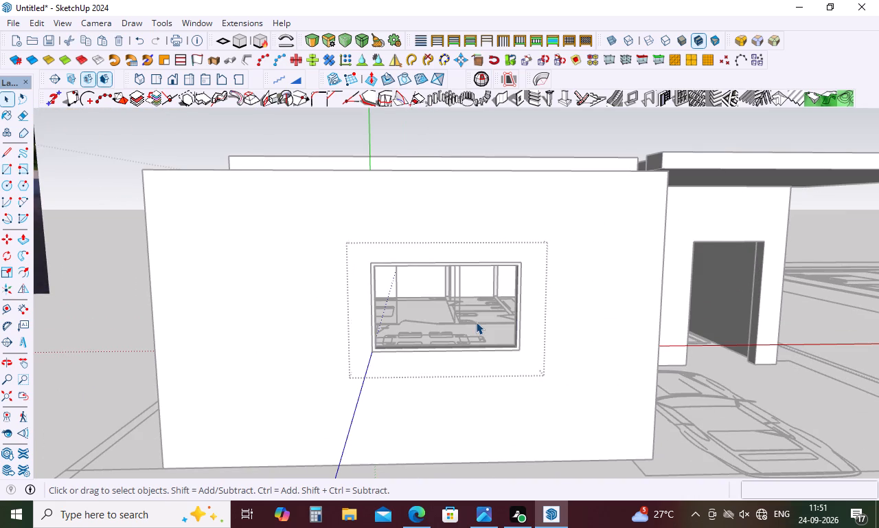
scroll(480, 322, down, 9)
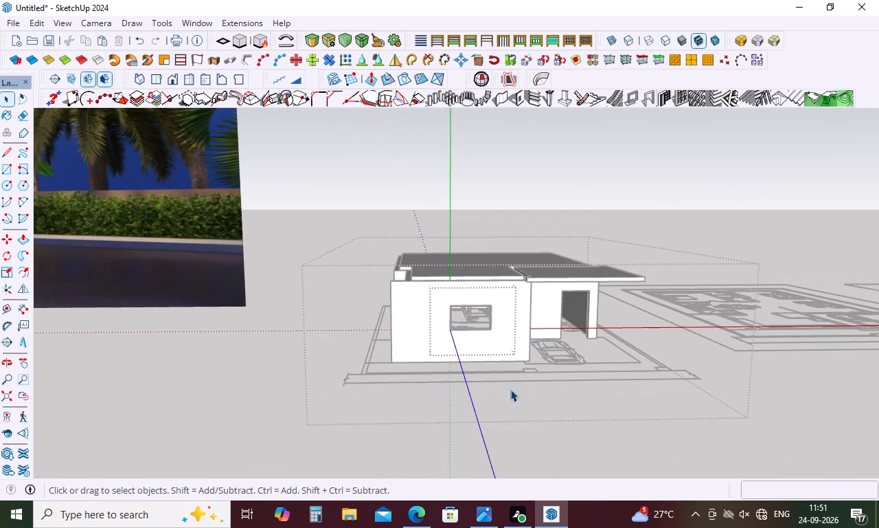
click(568, 443)
Examine the opened window frame up close and from farther away, and leave the frame group.
scroll(477, 318, up, 9)
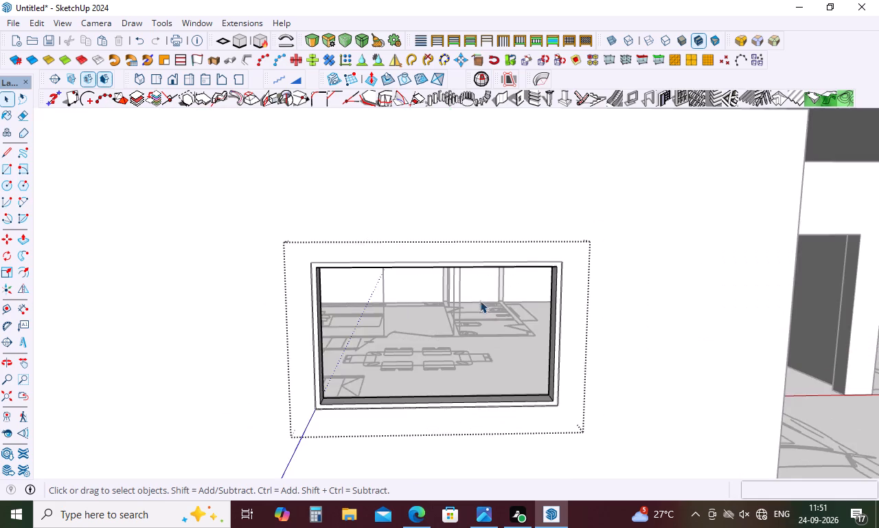
scroll(493, 316, up, 4)
key(space)
scroll(493, 316, down, 4)
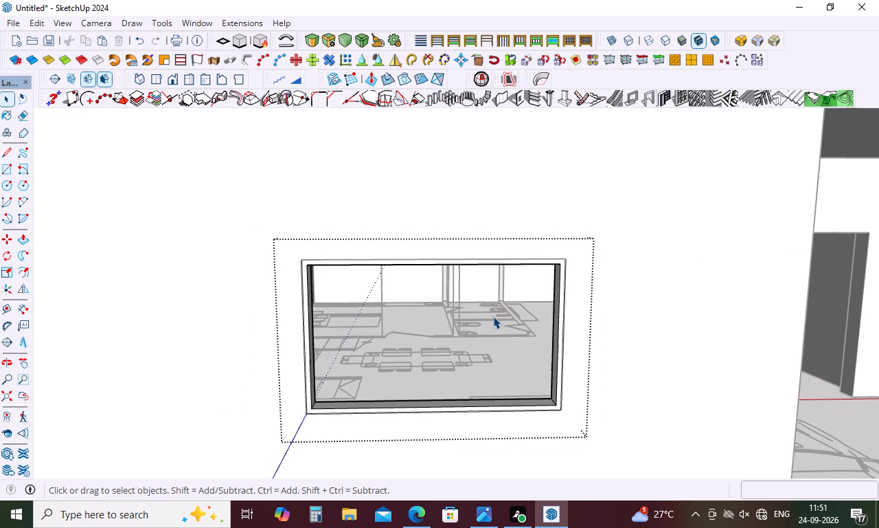
scroll(493, 305, down, 3)
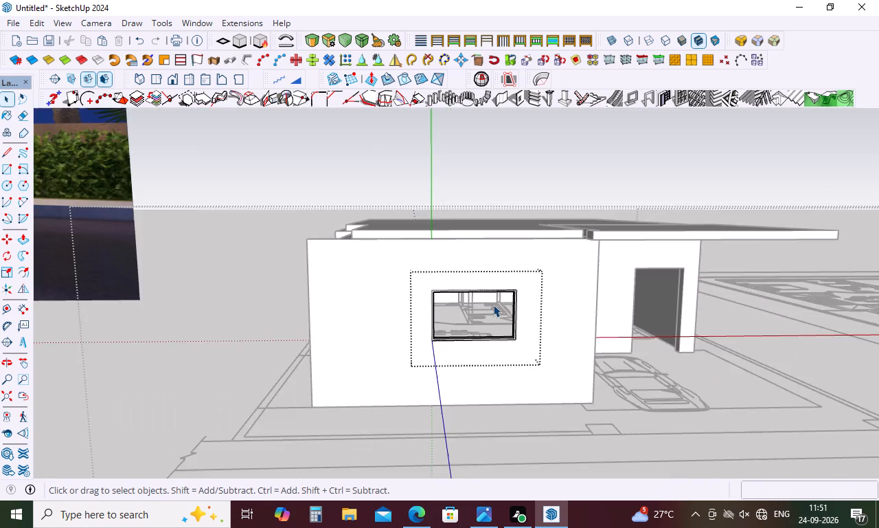
scroll(493, 305, down, 14)
click(444, 407)
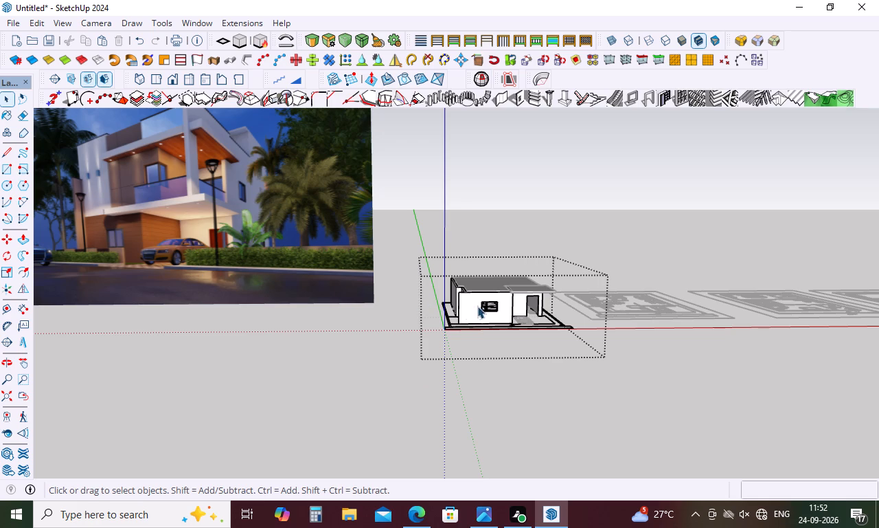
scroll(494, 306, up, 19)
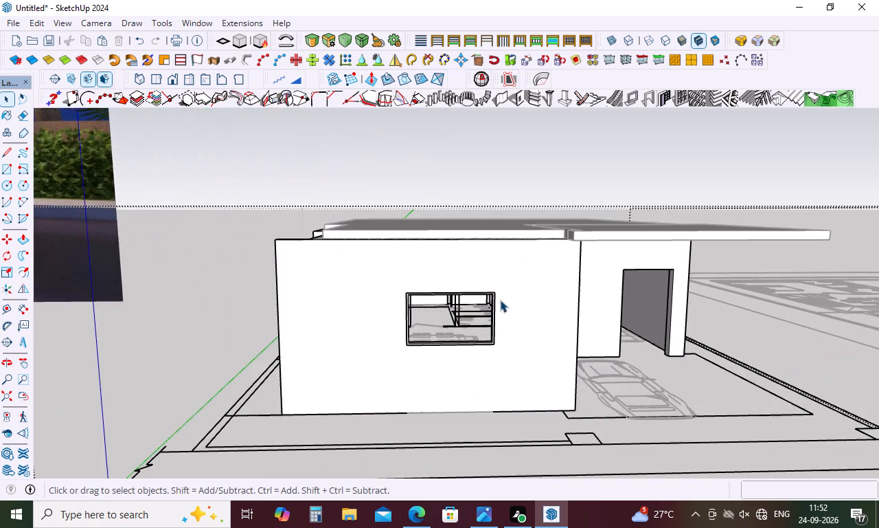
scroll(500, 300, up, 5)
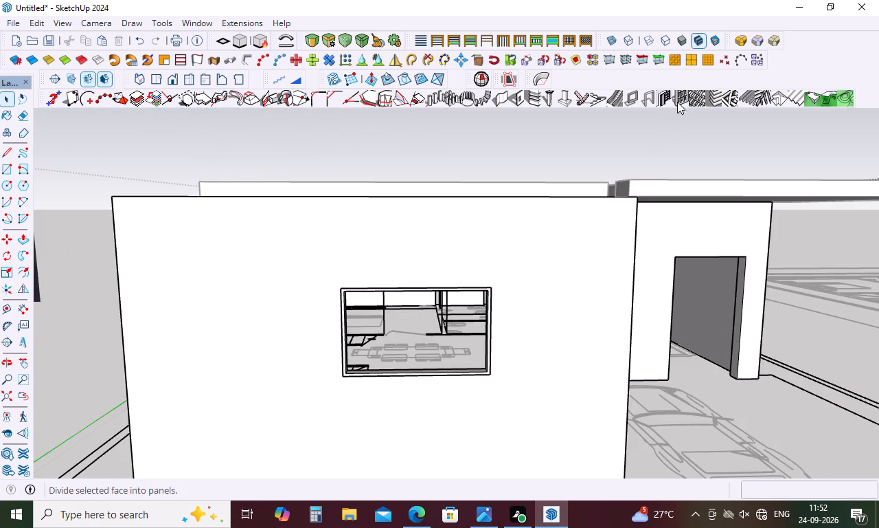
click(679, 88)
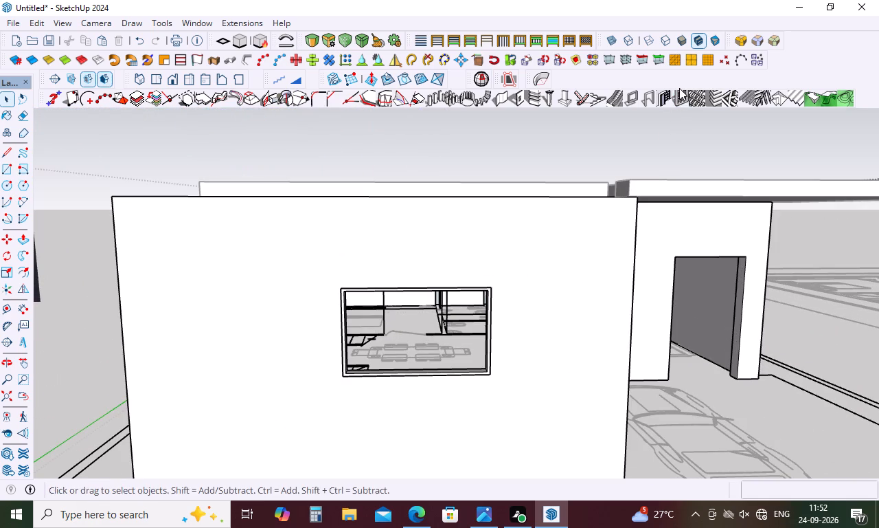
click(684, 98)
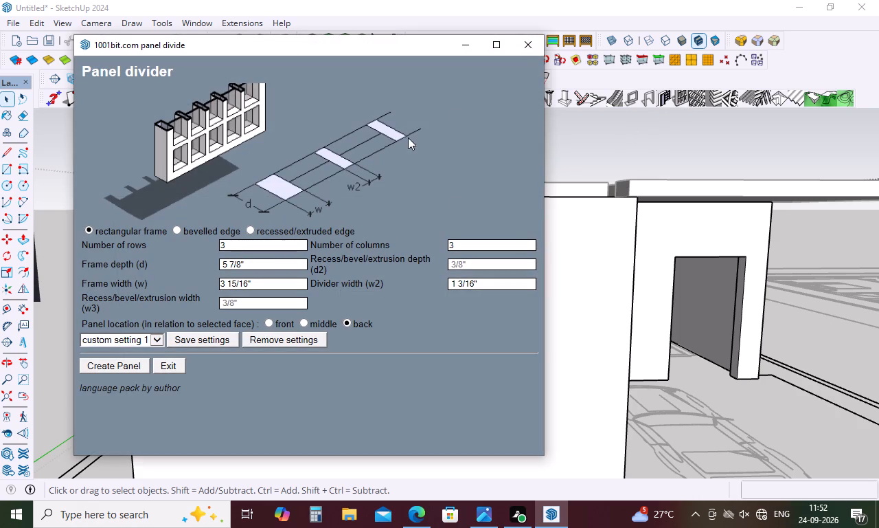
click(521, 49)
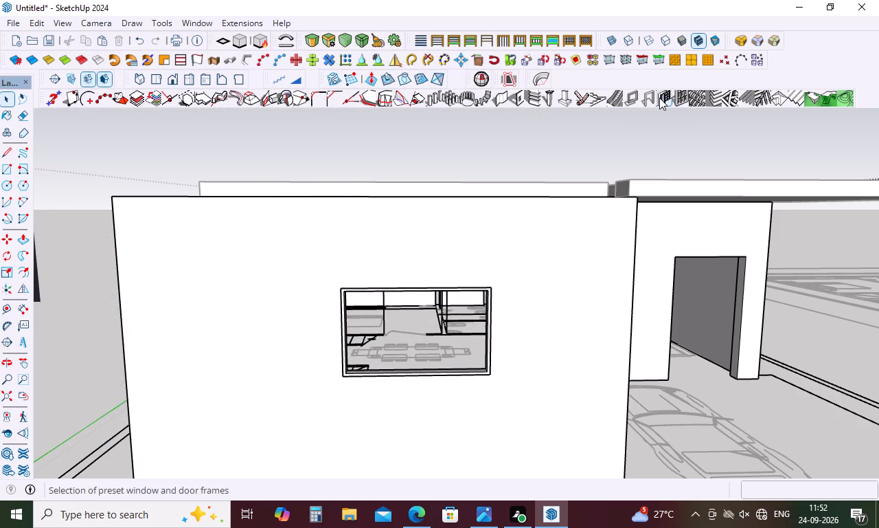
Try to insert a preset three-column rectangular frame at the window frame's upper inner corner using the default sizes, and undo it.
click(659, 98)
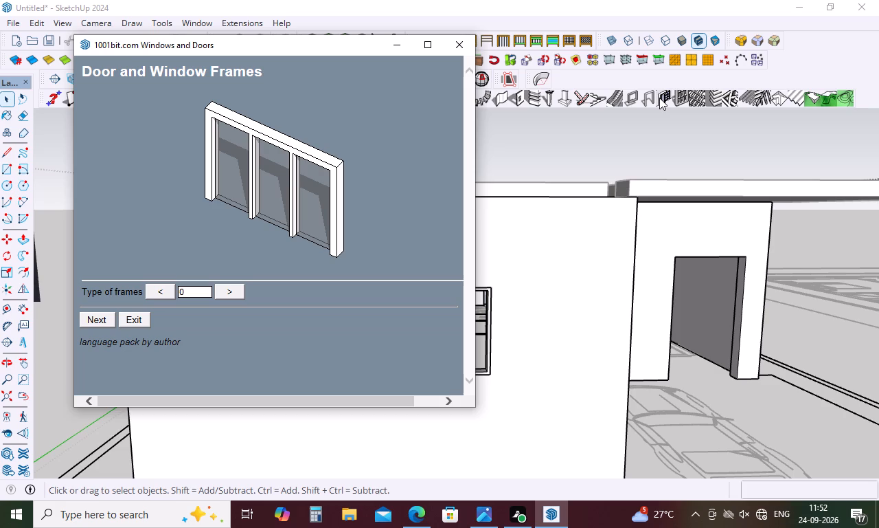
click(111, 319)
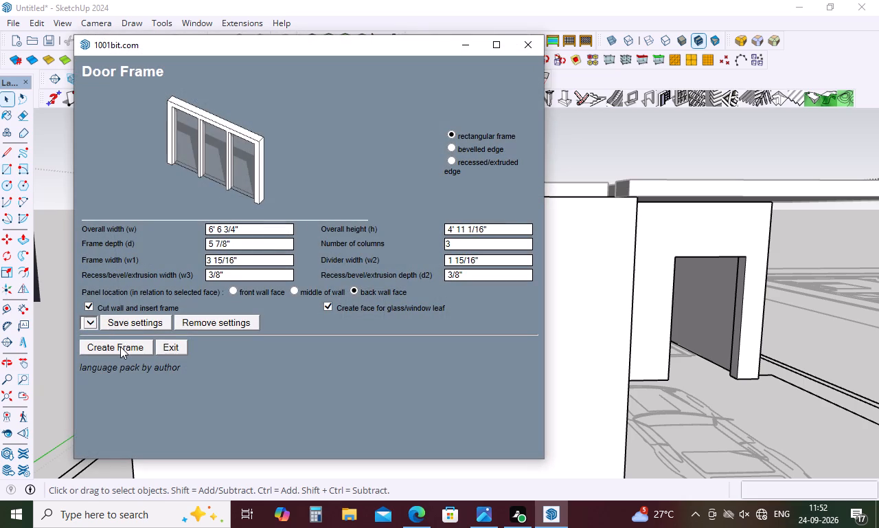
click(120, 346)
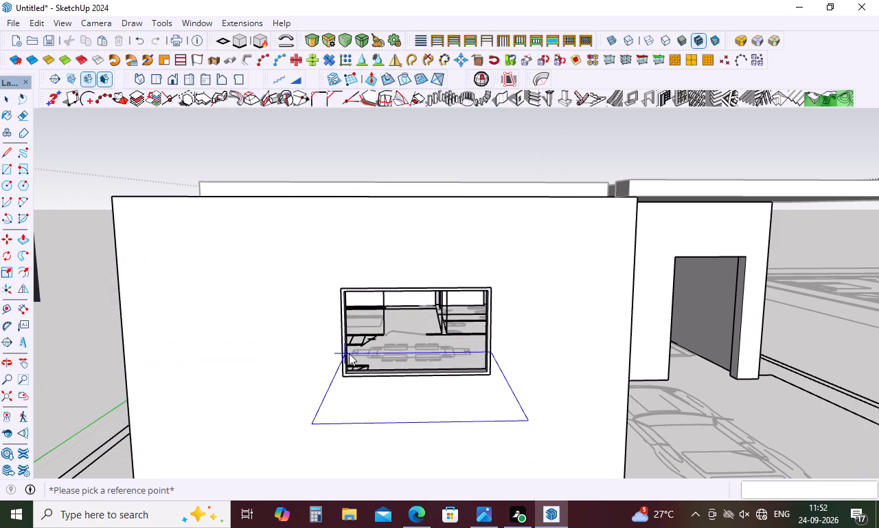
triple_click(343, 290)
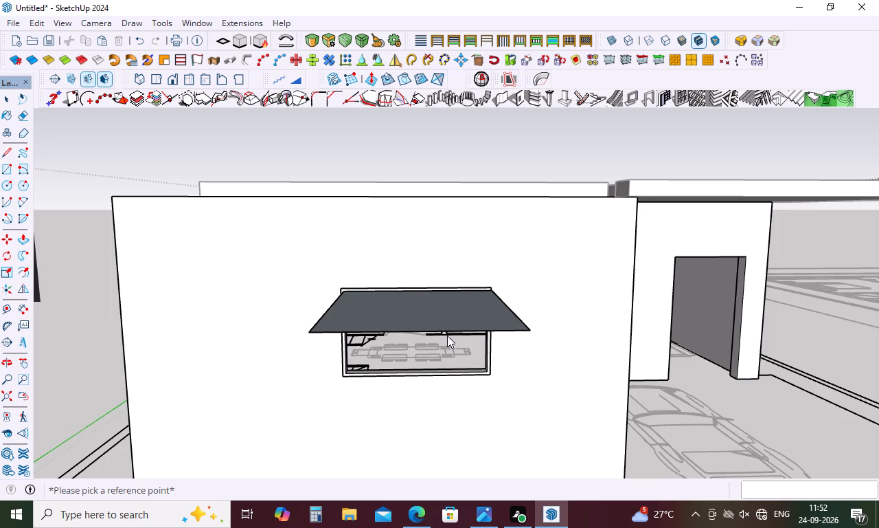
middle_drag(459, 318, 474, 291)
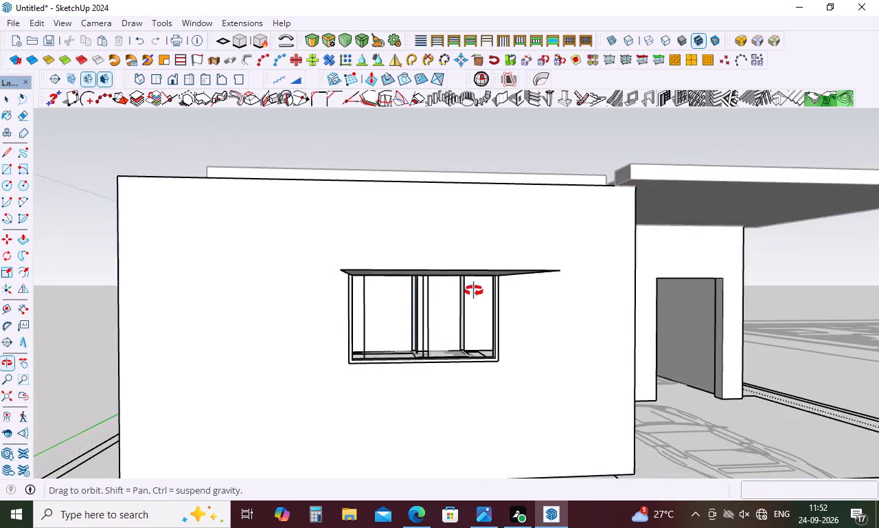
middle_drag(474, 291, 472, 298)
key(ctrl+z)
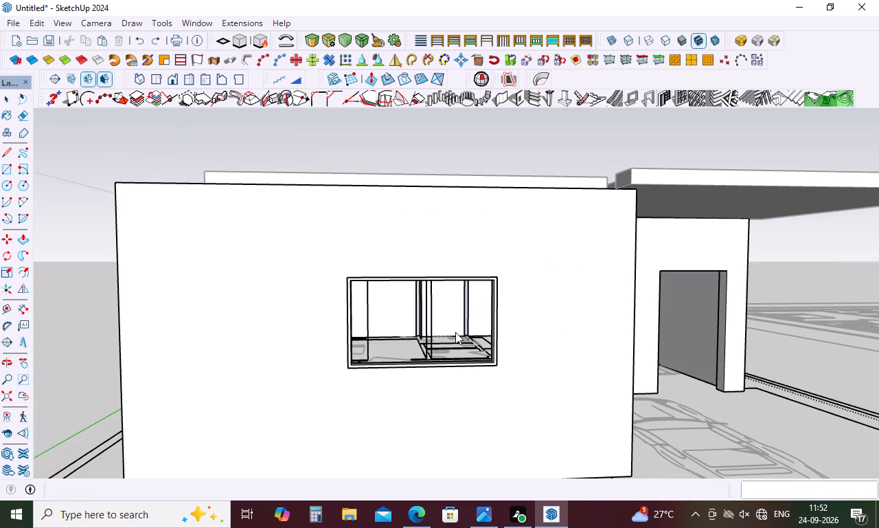
Draw a 4' 9 5/8" by 2' 9 5/8" rectangle across the inside of the front wall's window frame.
key(r)
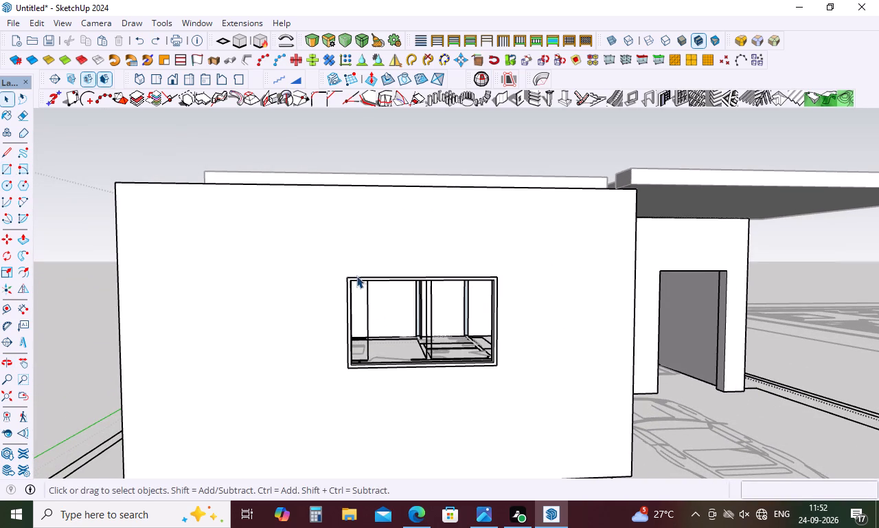
scroll(356, 275, up, 4)
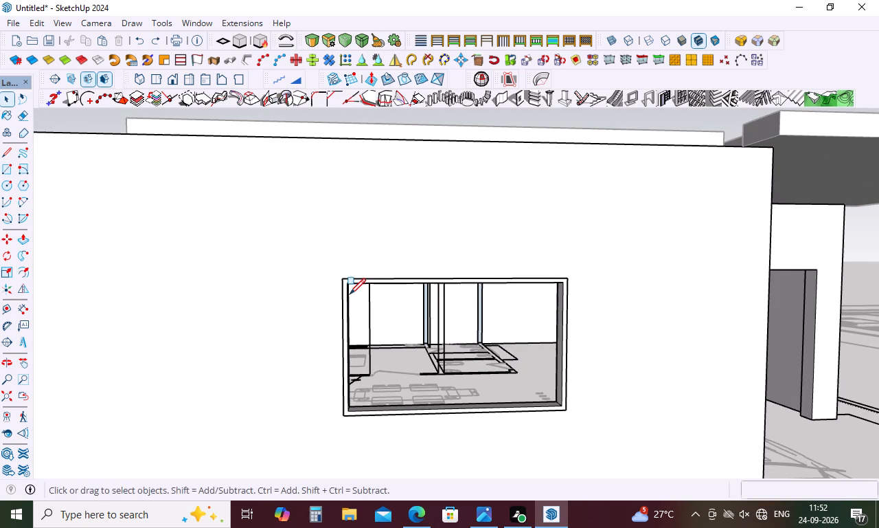
key(r)
click(350, 285)
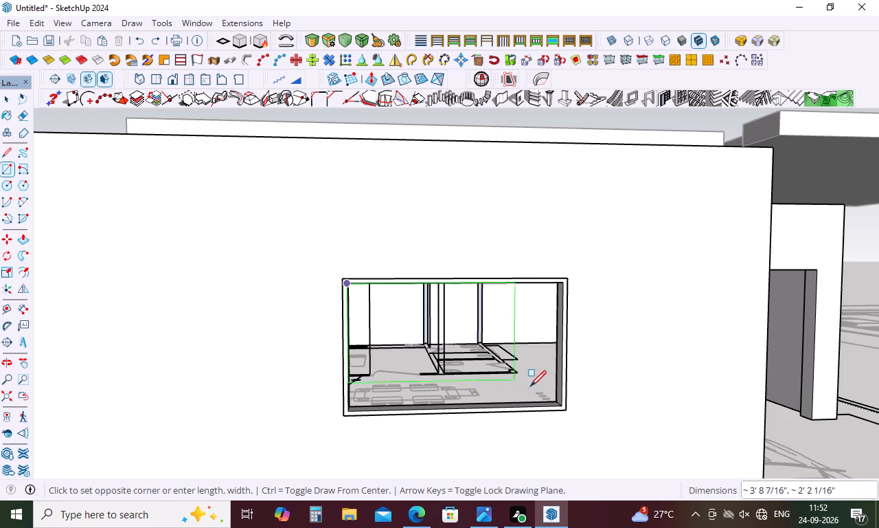
click(562, 407)
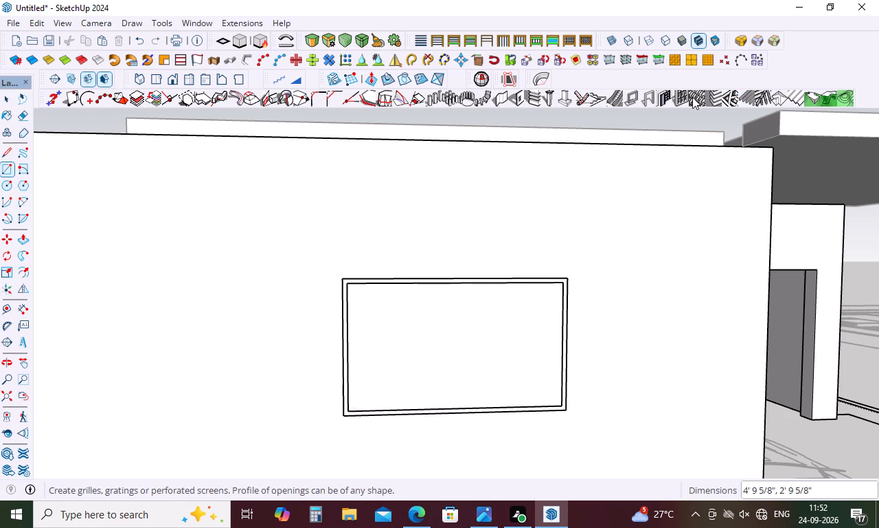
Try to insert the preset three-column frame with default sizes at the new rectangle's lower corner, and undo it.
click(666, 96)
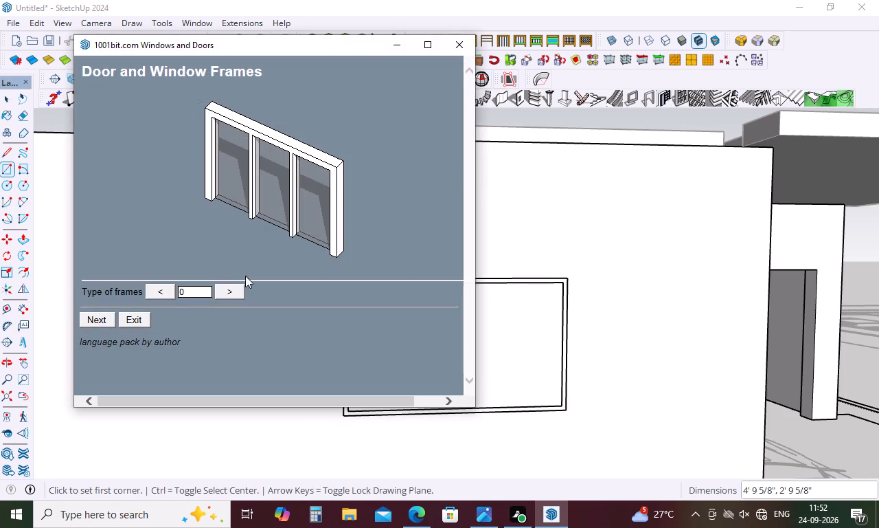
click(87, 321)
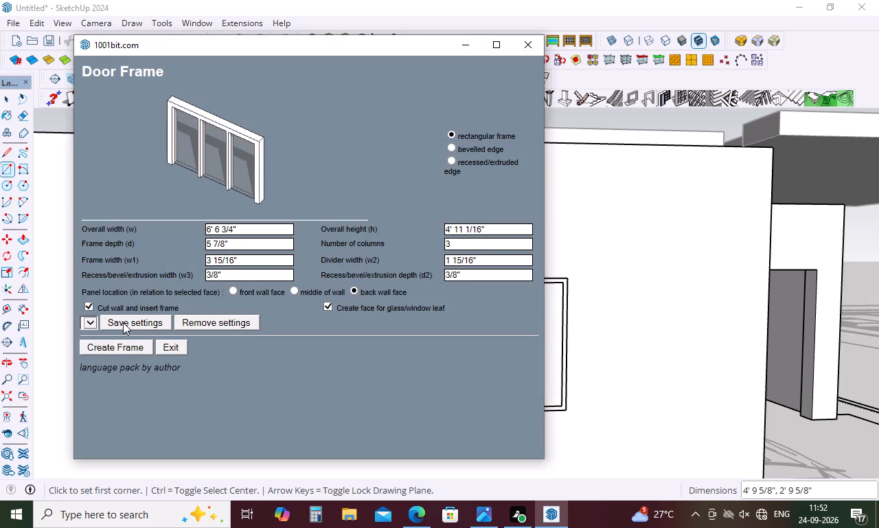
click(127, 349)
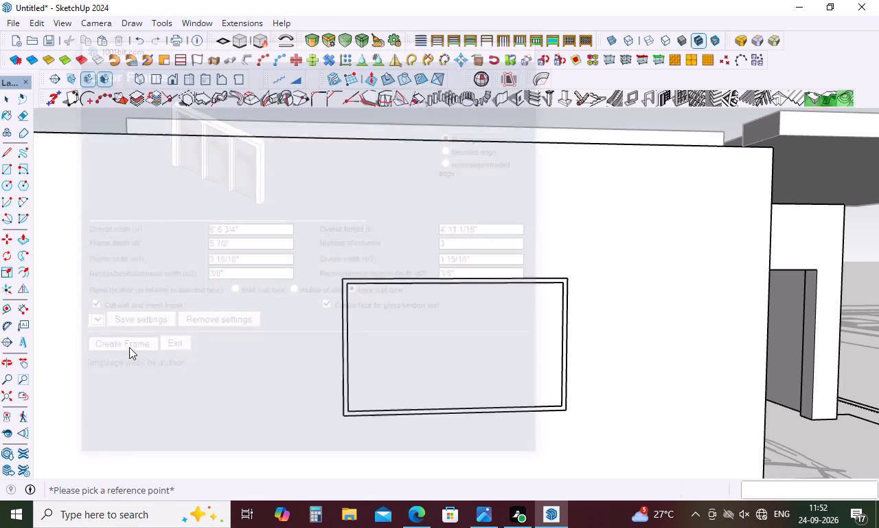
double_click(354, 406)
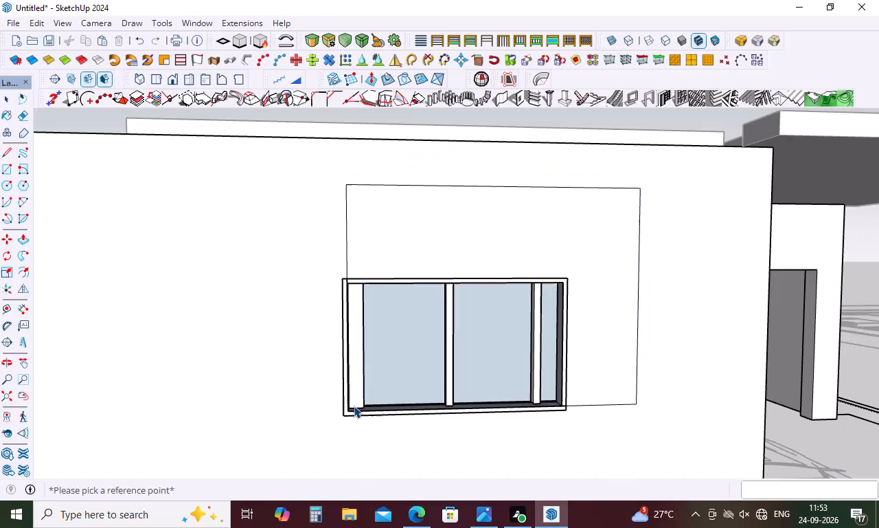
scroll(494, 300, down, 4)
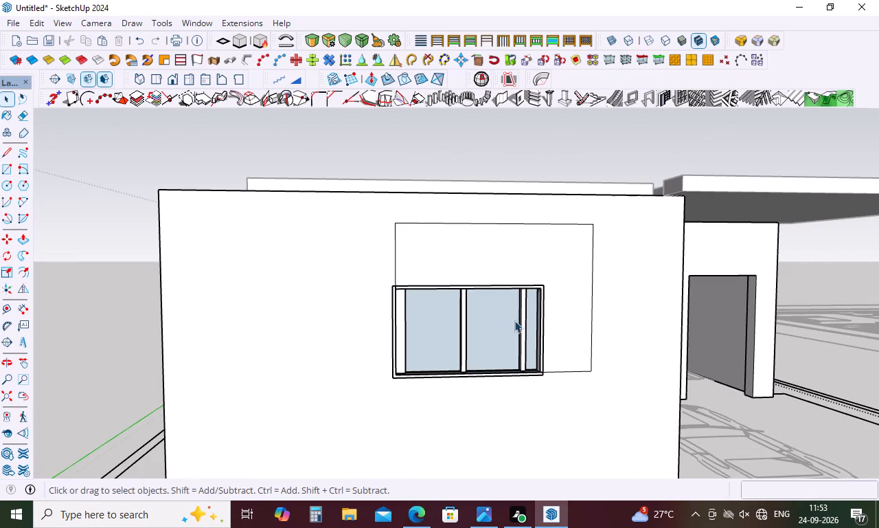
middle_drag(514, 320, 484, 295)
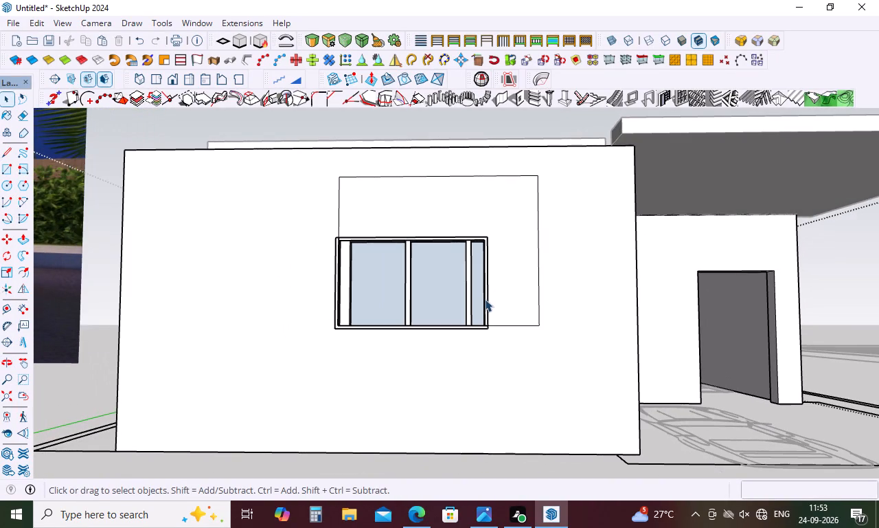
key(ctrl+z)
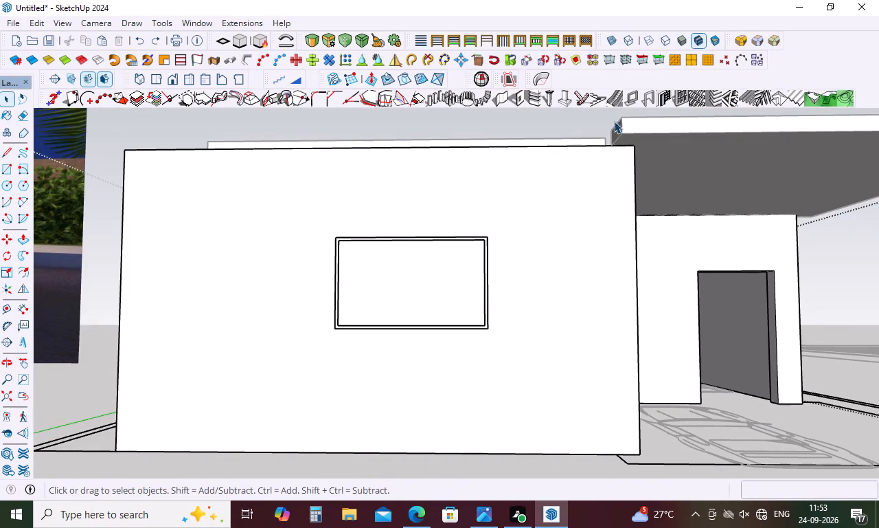
Start a preset three-column rectangular door frame and set its overall width to 5'.
click(656, 100)
click(97, 320)
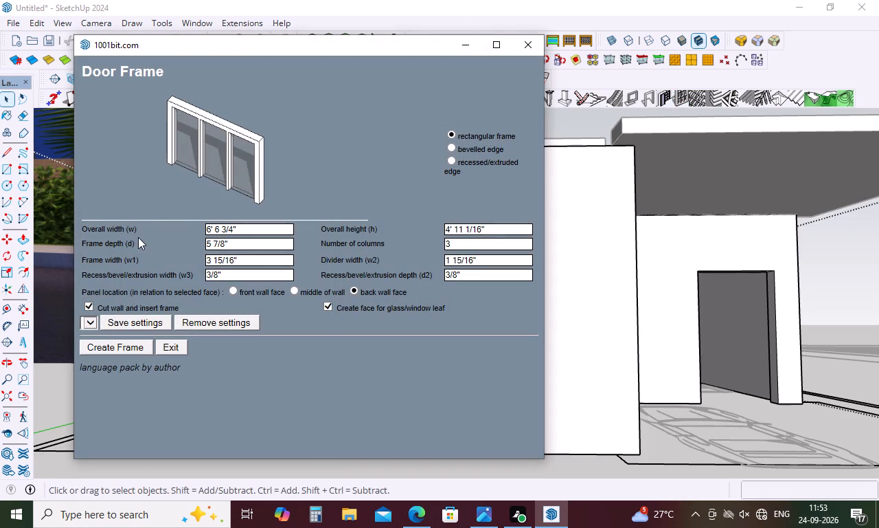
click(246, 233)
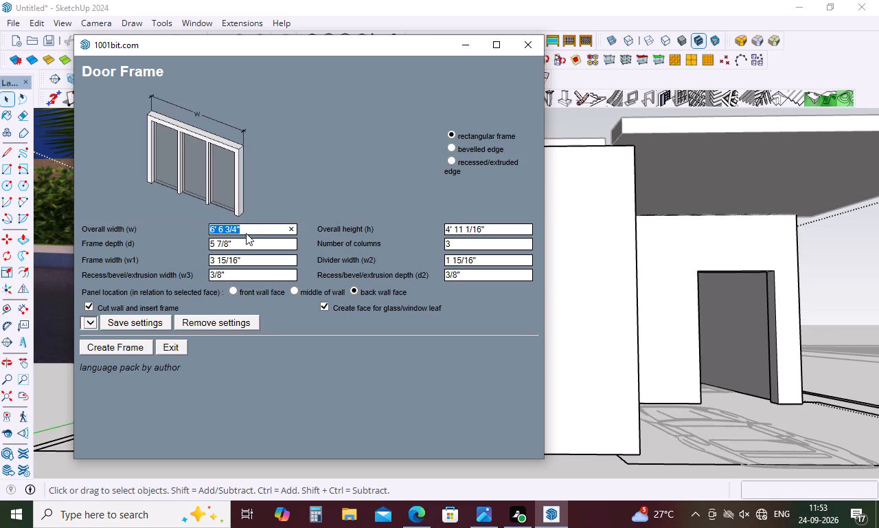
key(BackSpace)
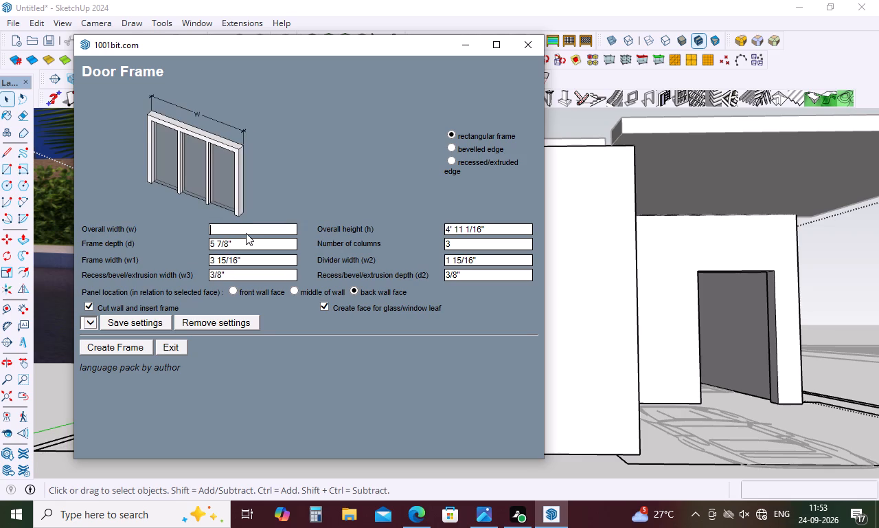
key(5)
key(apostrophe)
click(244, 370)
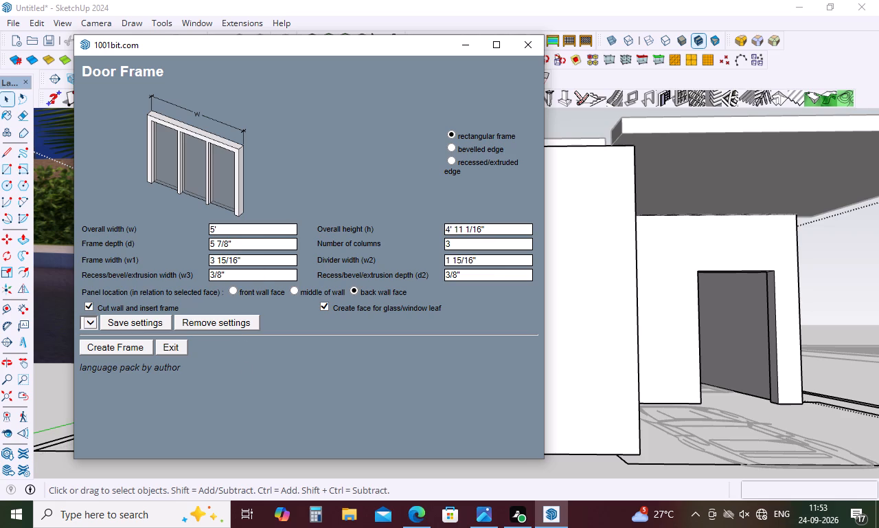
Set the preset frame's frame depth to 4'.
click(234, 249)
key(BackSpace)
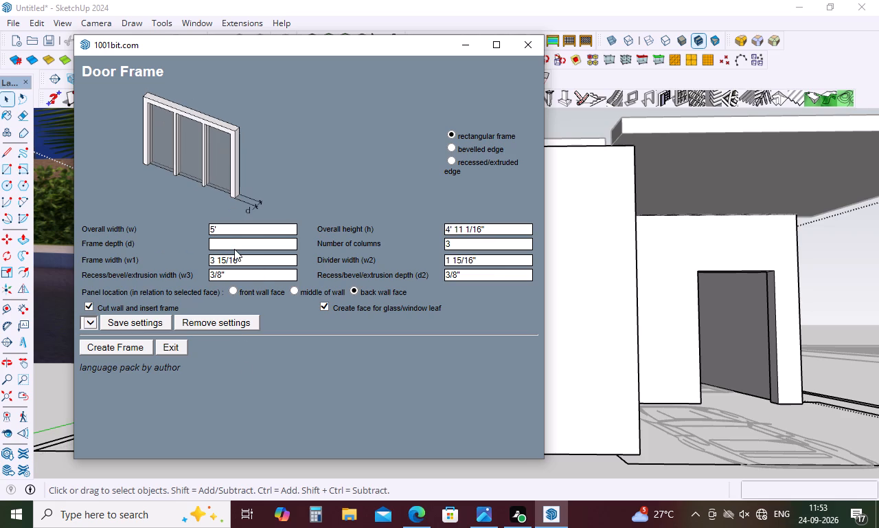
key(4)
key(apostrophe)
Set the preset frame's frame width (w1) to 4".
click(247, 263)
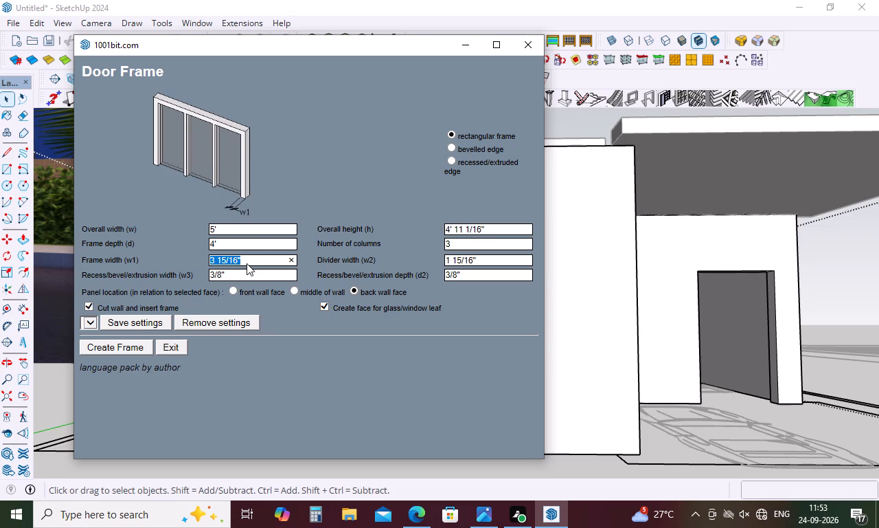
key(BackSpace)
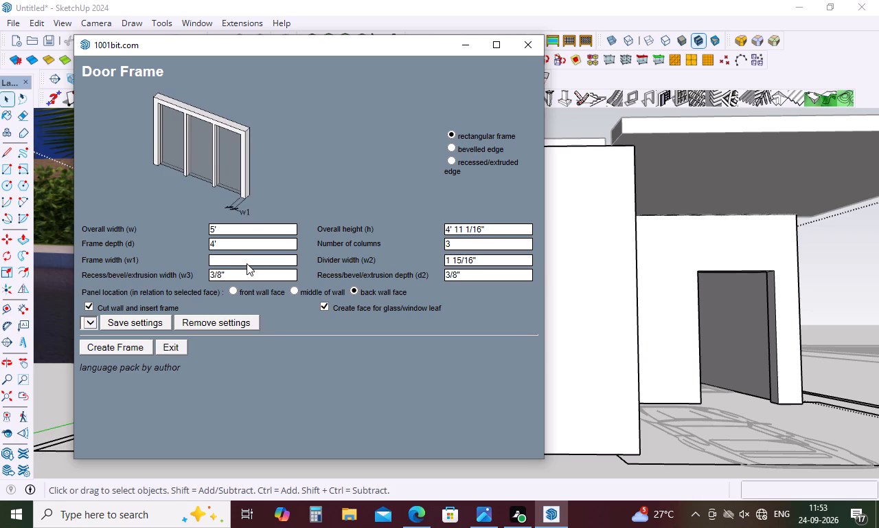
key(3)
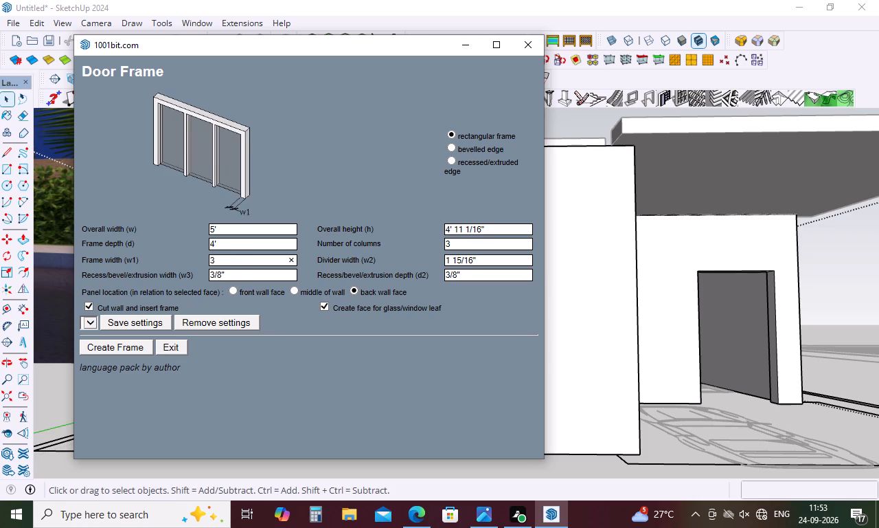
click(239, 276)
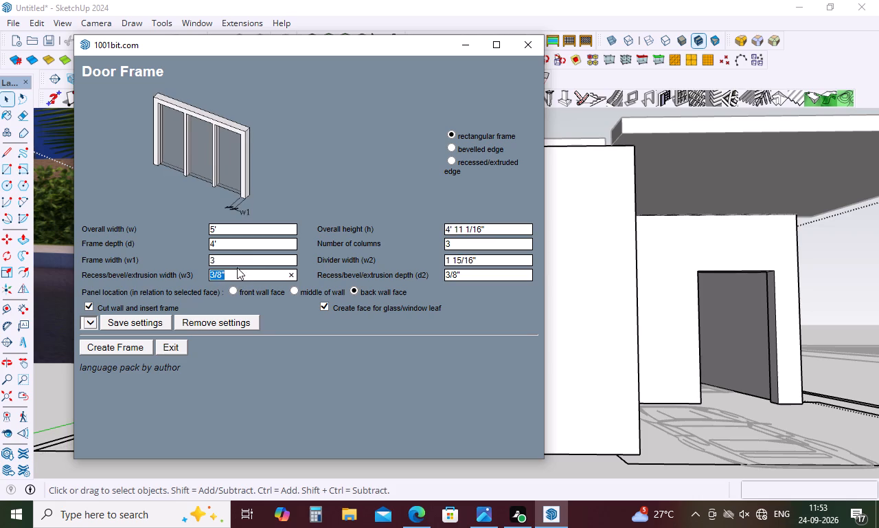
click(233, 260)
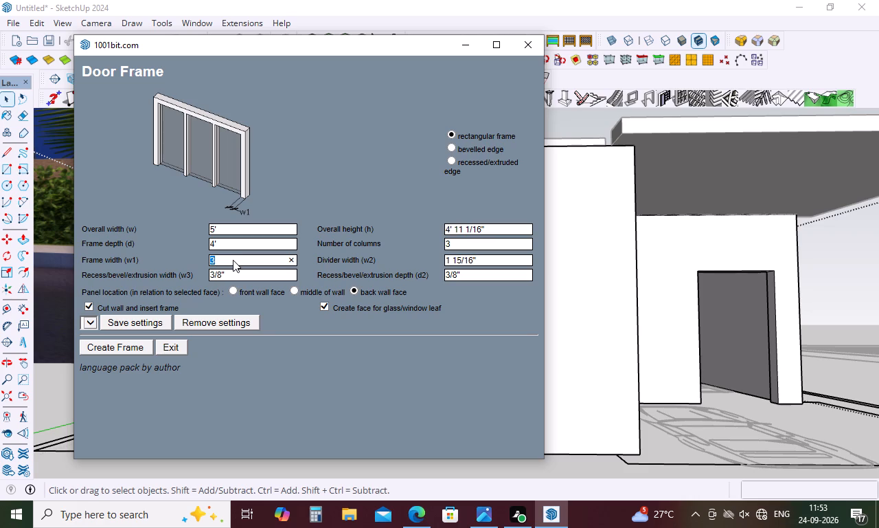
key(shift+quotedbl)
key(BackSpace)
key(2)
key(BackSpace)
text(4")
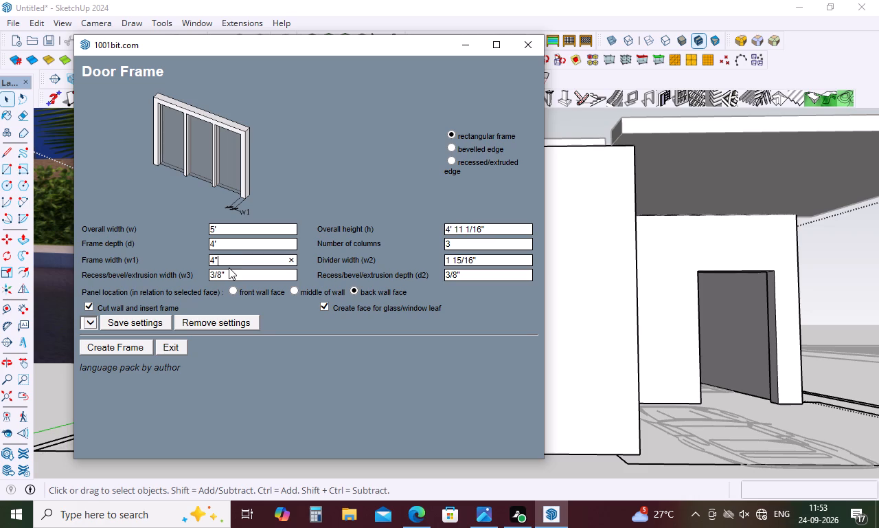
Set the preset frame's recess/bevel/extrusion width (w3) to 4".
click(228, 271)
key(BackSpace)
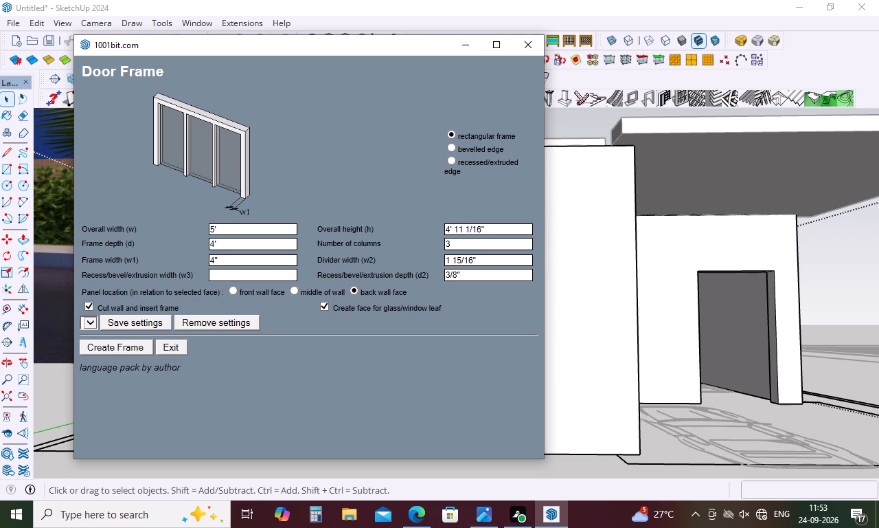
click(229, 280)
key(4)
key(shift+quotedbl)
Correct the preset frame's frame depth to 4".
click(505, 233)
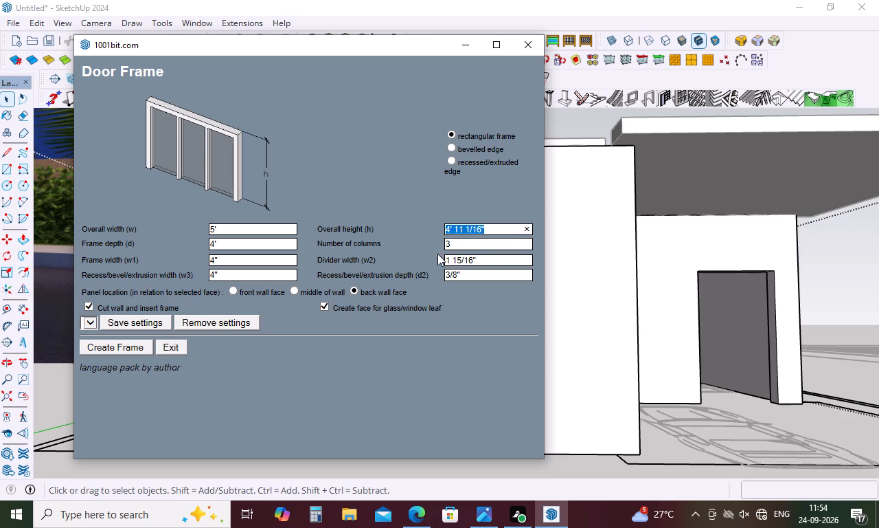
click(225, 242)
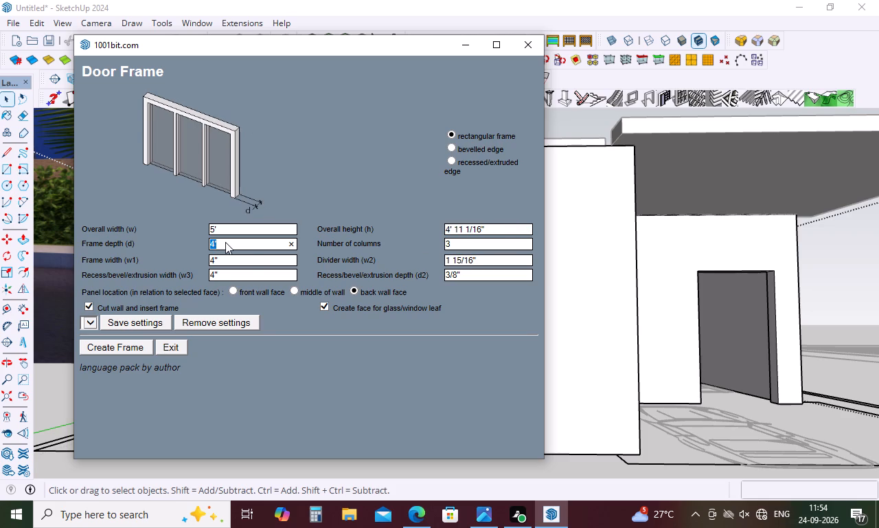
key(BackSpace)
key(4)
key(shift+quotedbl)
click(225, 261)
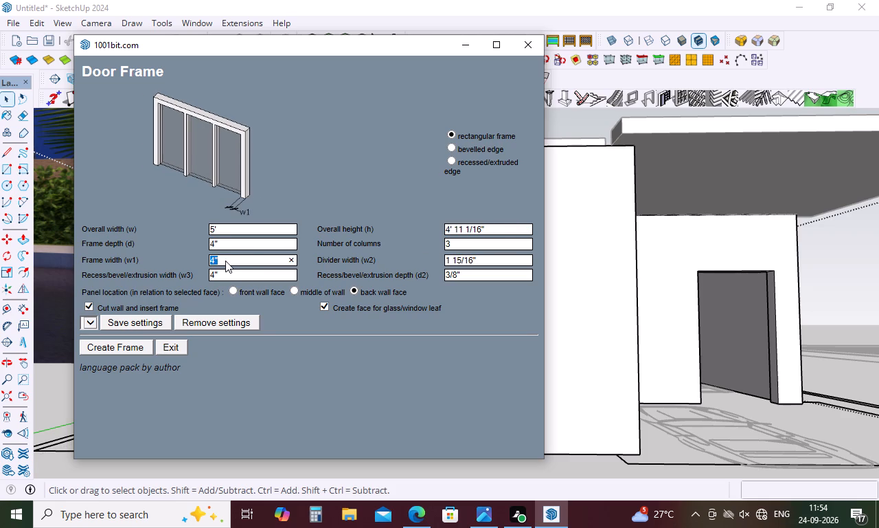
click(225, 274)
Set the preset frame's overall height to 4' and its number of columns to 2.
click(499, 225)
key(BackSpace)
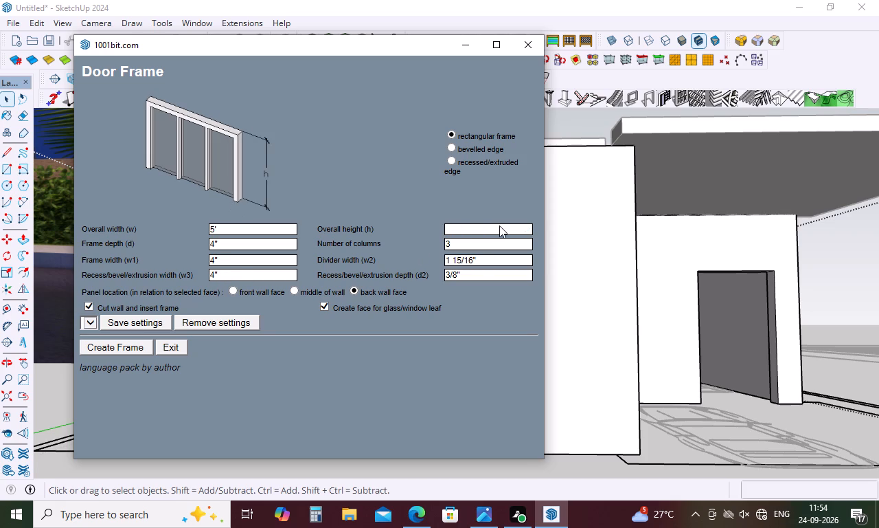
text(4')
click(470, 244)
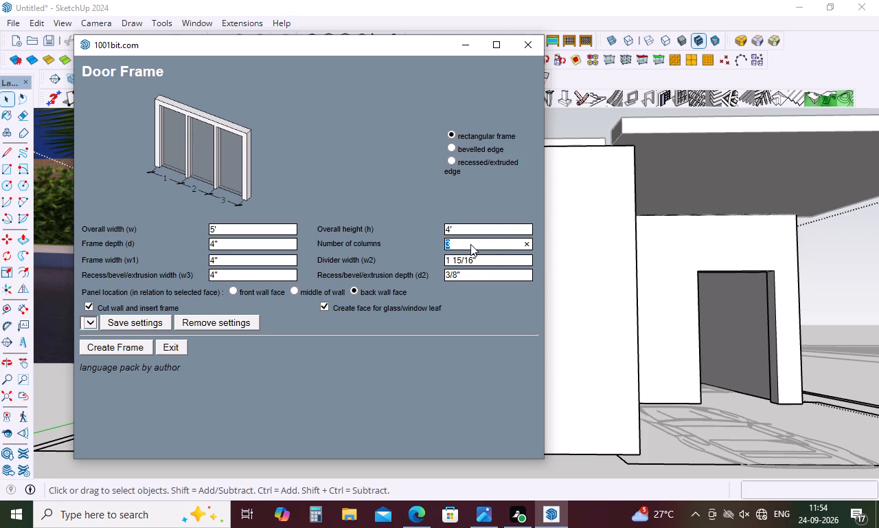
key(BackSpace)
key(2)
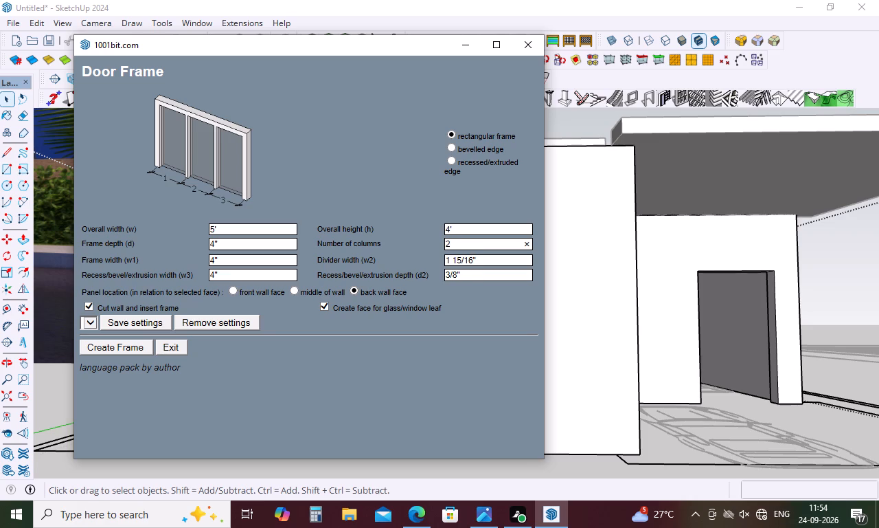
Set the preset frame's divider width (w2) to 2'.
click(479, 259)
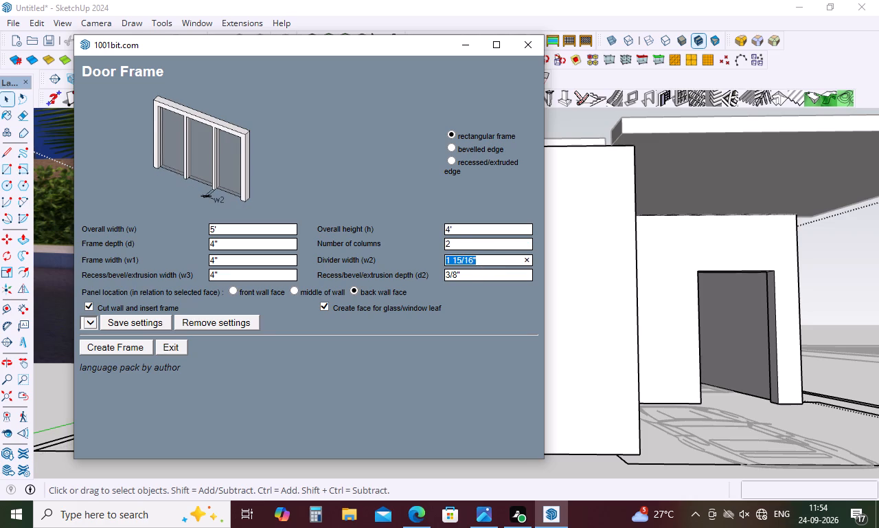
click(481, 246)
click(481, 263)
key(BackSpace)
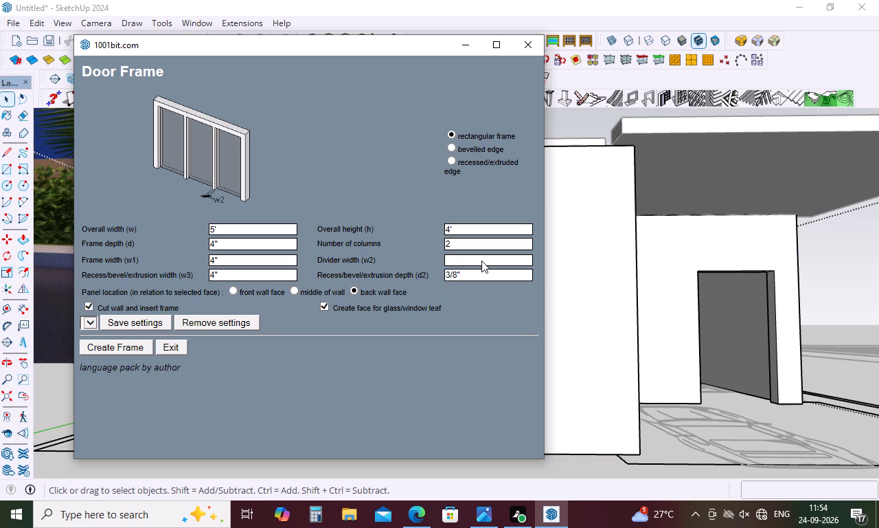
key(2)
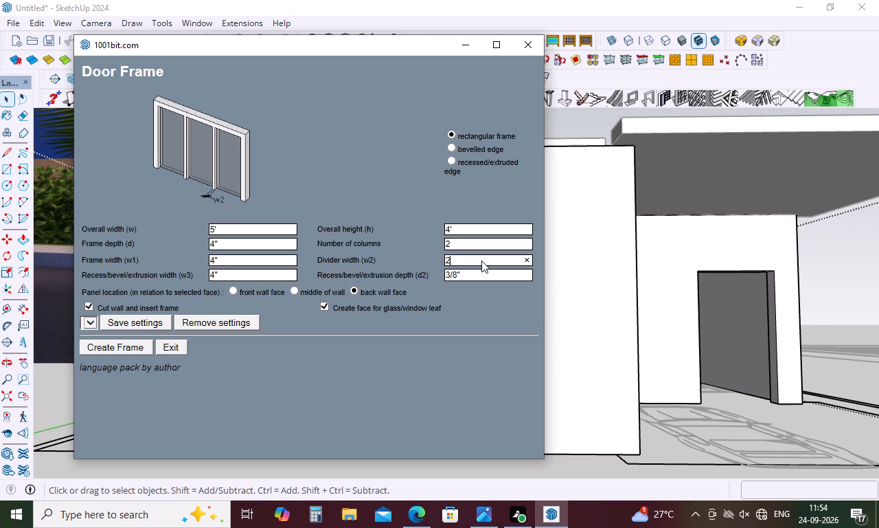
key(apostrophe)
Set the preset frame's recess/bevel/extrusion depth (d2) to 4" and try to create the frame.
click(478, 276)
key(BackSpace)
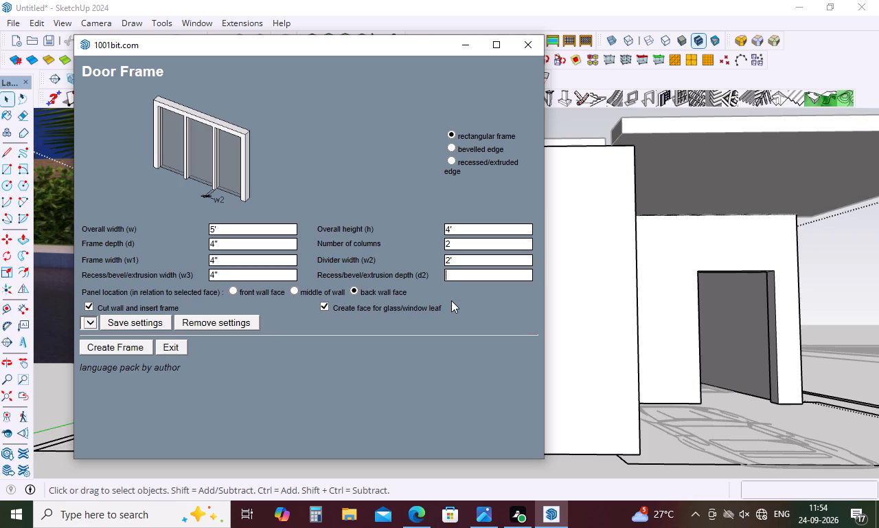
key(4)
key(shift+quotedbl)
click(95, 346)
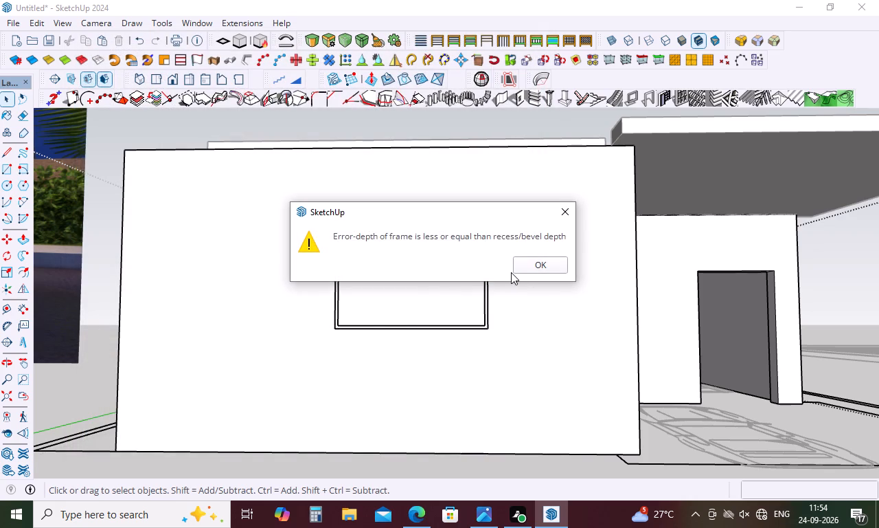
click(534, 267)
Browse the available door and window frame types, then return to type 0 and open its settings.
click(662, 103)
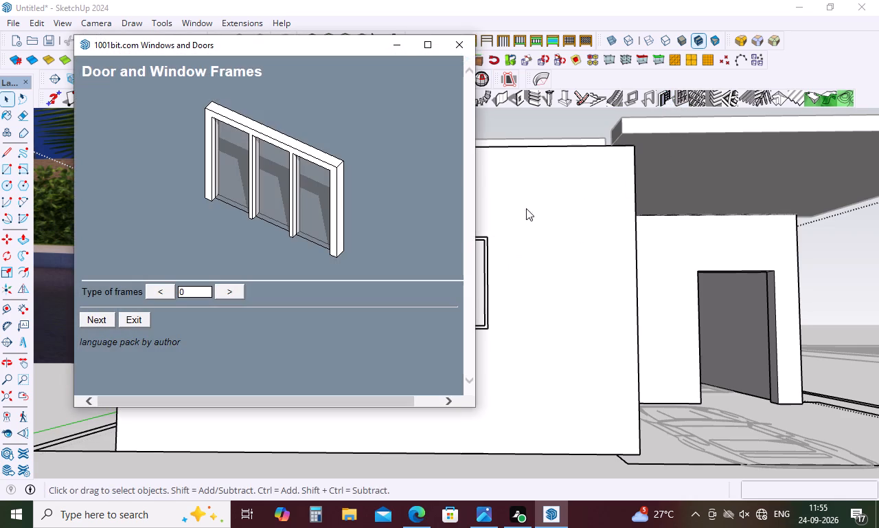
click(227, 293)
click(227, 293)
click(227, 293)
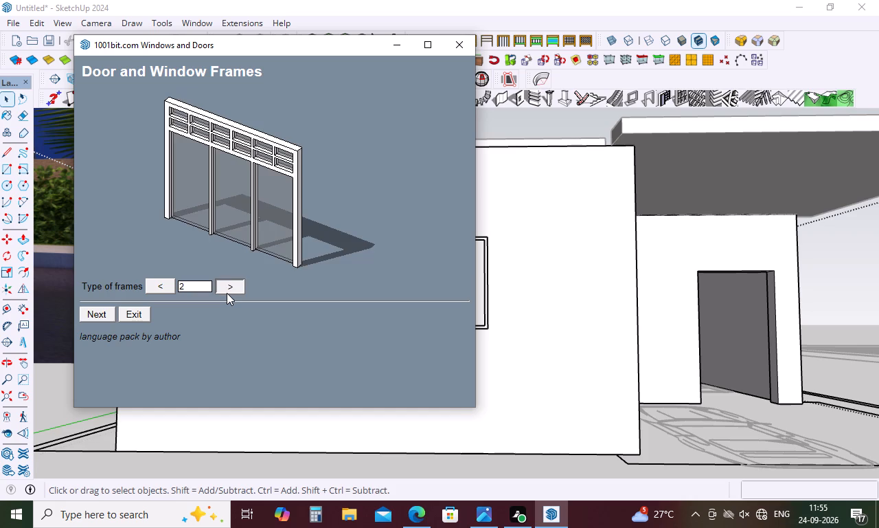
click(227, 293)
double_click(227, 293)
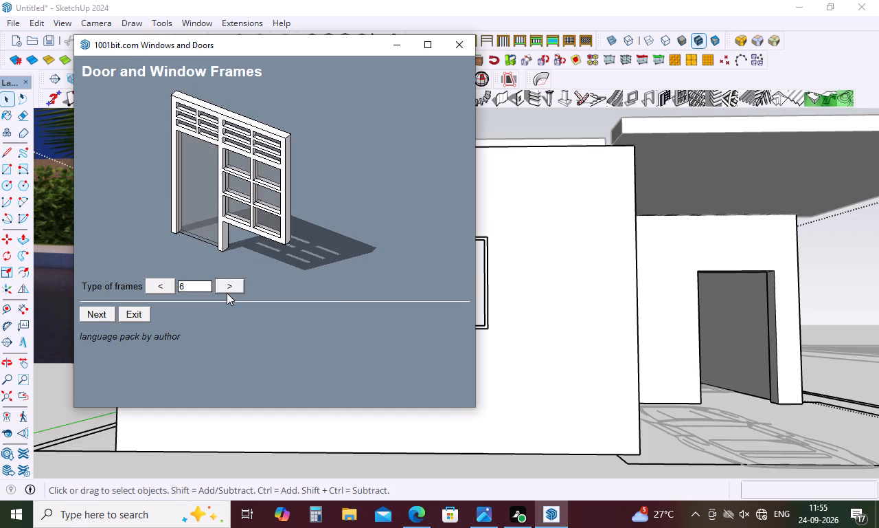
double_click(227, 293)
click(227, 293)
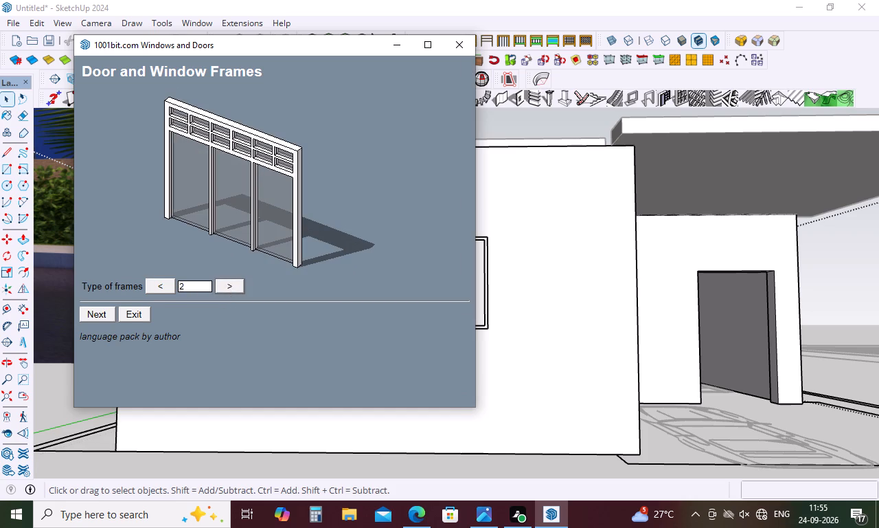
double_click(163, 289)
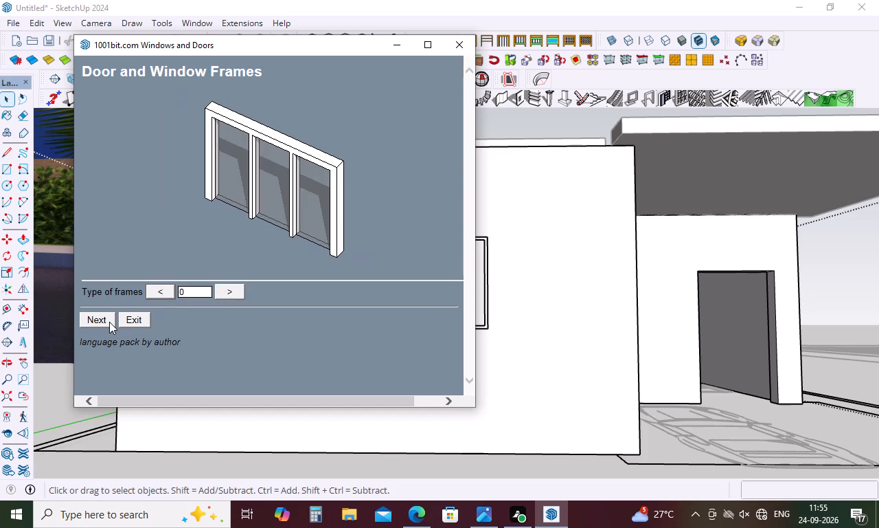
click(108, 321)
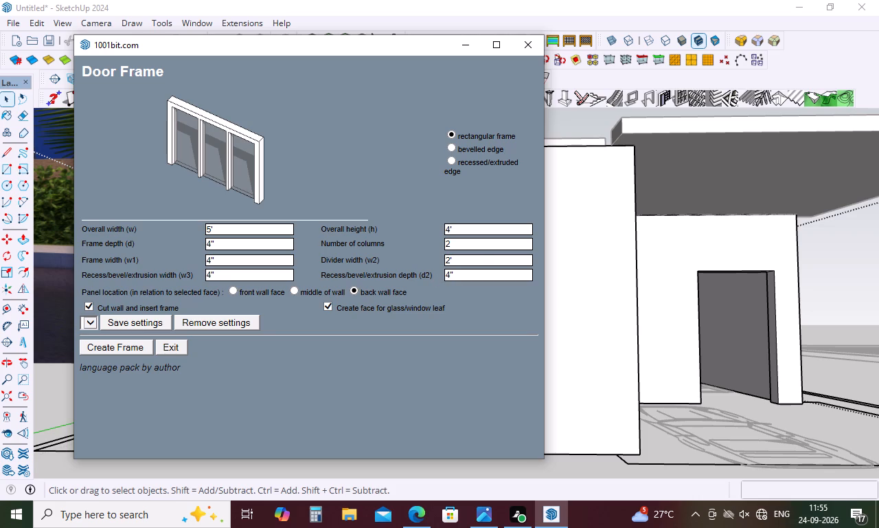
Compare the bevelled and recessed/extruded edge profiles with the rectangular frame, leaving the rectangular frame selected.
click(451, 144)
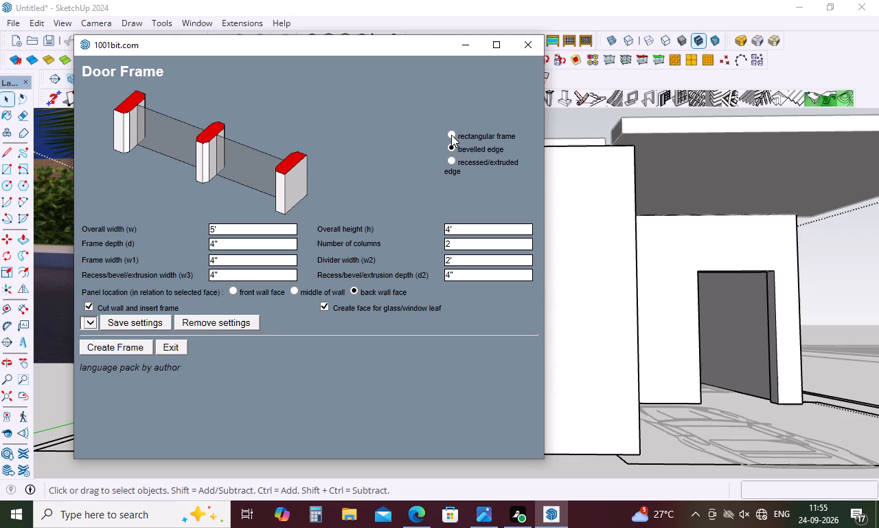
click(451, 135)
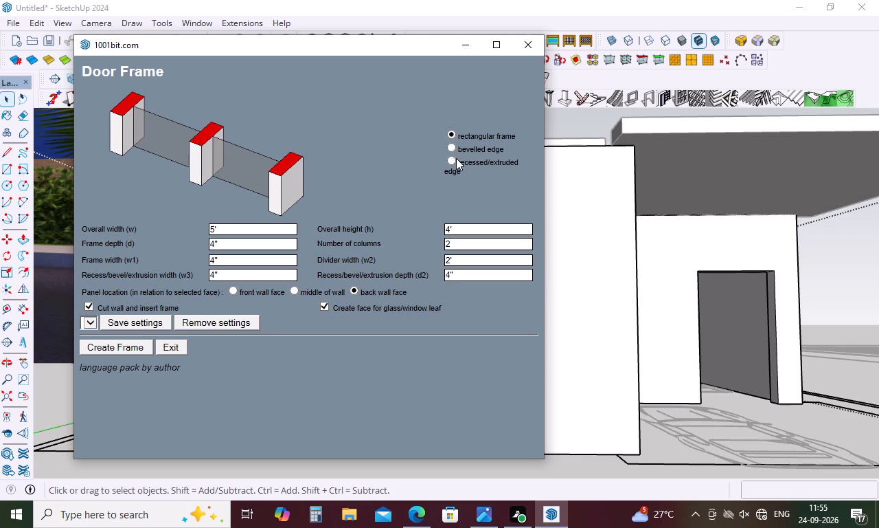
click(456, 159)
click(448, 160)
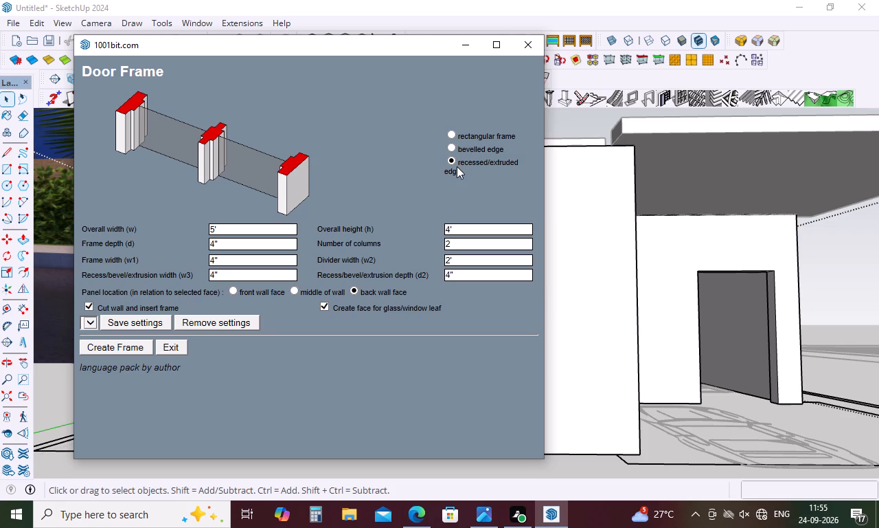
click(453, 146)
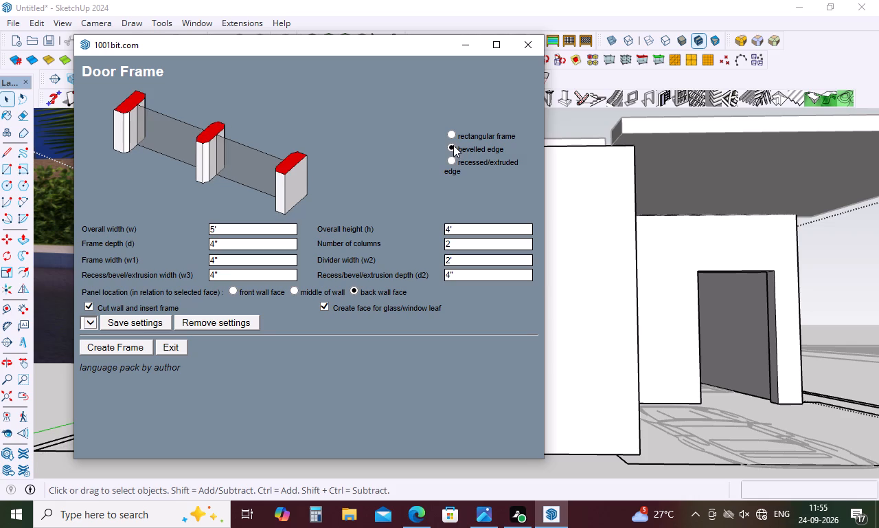
click(453, 135)
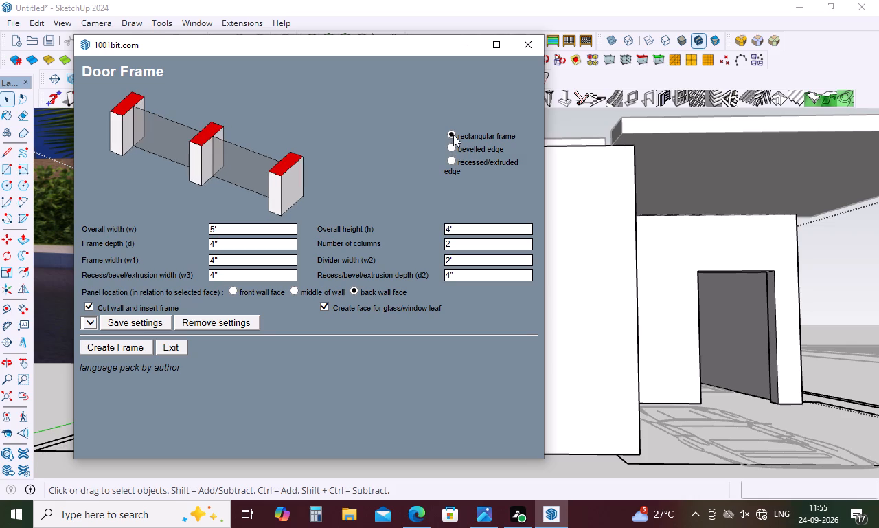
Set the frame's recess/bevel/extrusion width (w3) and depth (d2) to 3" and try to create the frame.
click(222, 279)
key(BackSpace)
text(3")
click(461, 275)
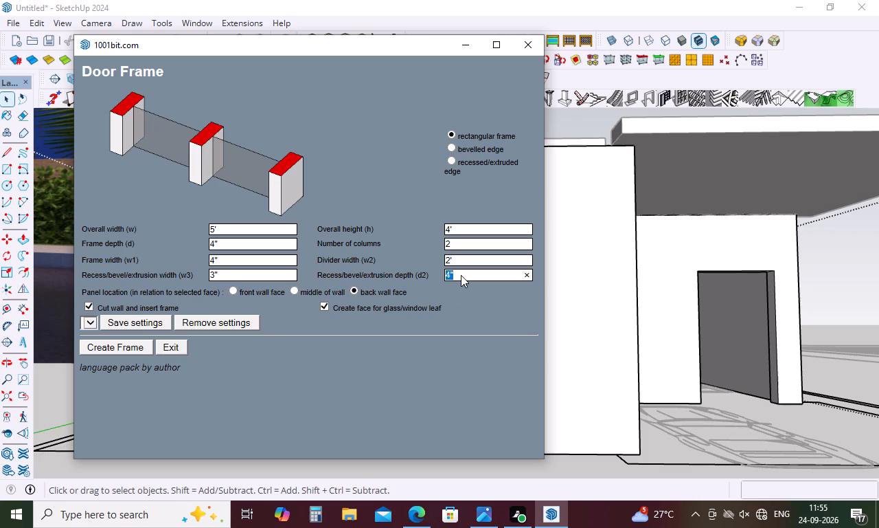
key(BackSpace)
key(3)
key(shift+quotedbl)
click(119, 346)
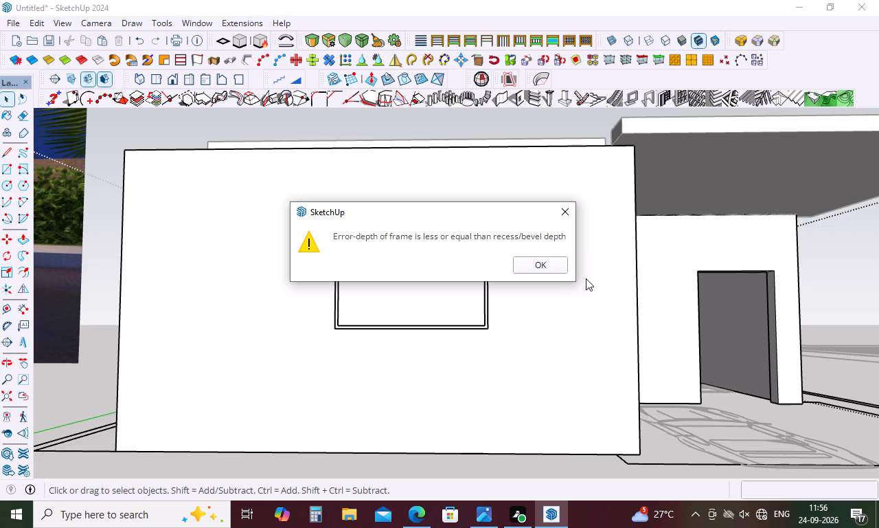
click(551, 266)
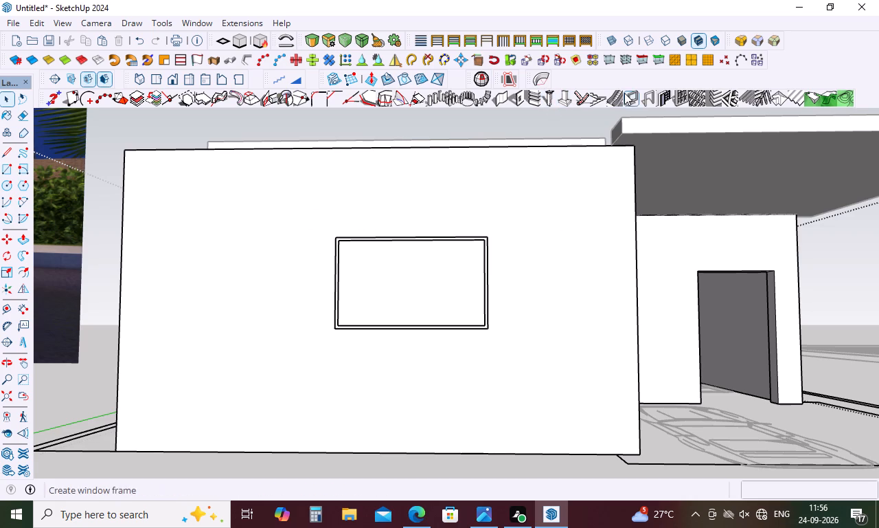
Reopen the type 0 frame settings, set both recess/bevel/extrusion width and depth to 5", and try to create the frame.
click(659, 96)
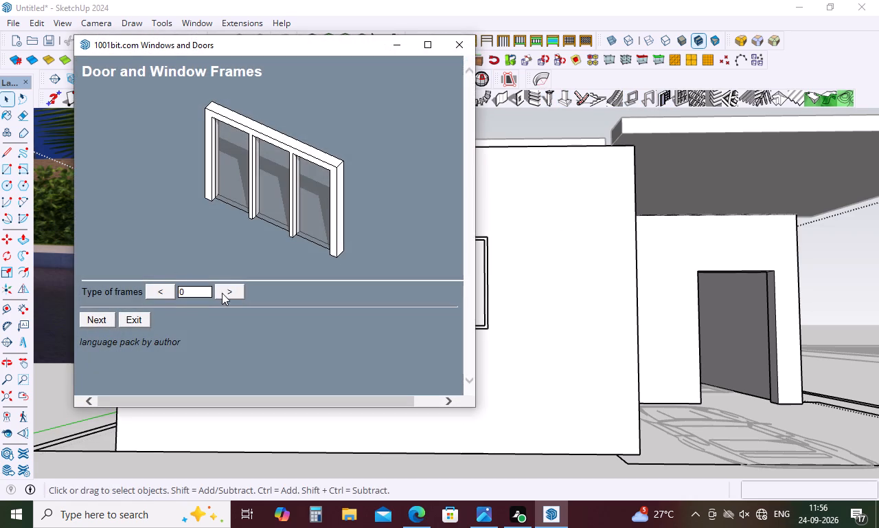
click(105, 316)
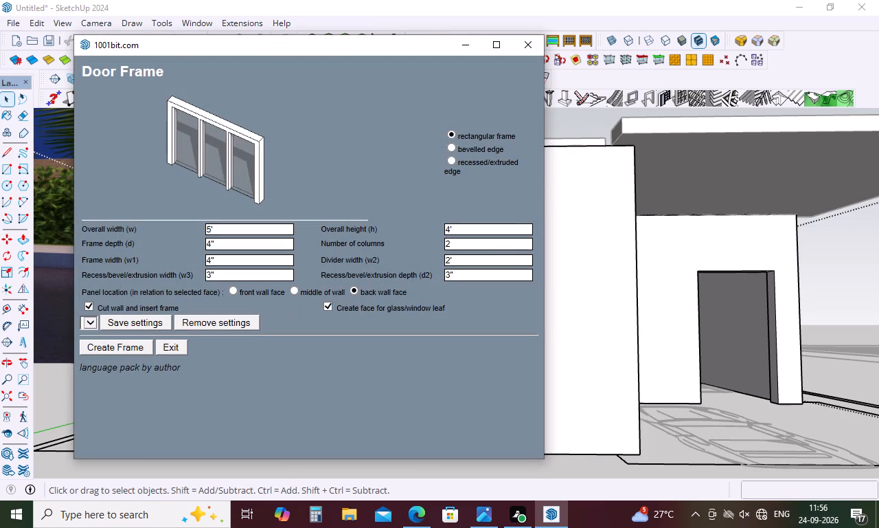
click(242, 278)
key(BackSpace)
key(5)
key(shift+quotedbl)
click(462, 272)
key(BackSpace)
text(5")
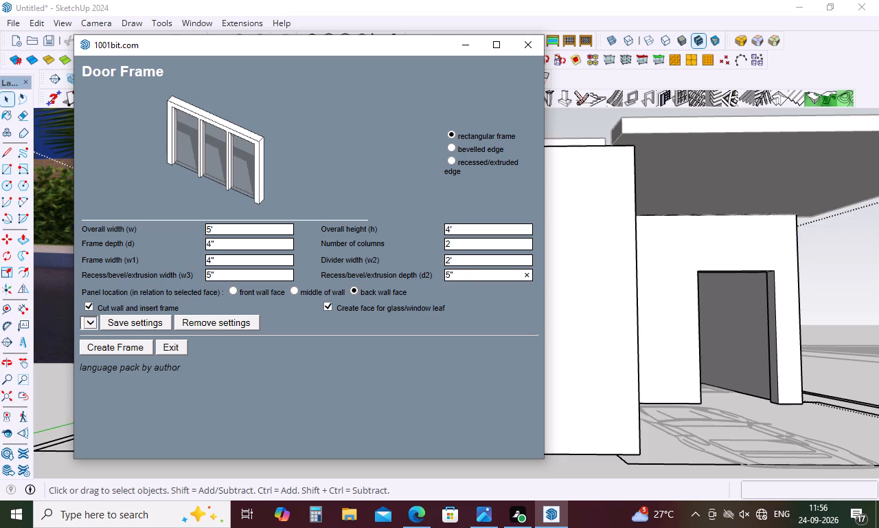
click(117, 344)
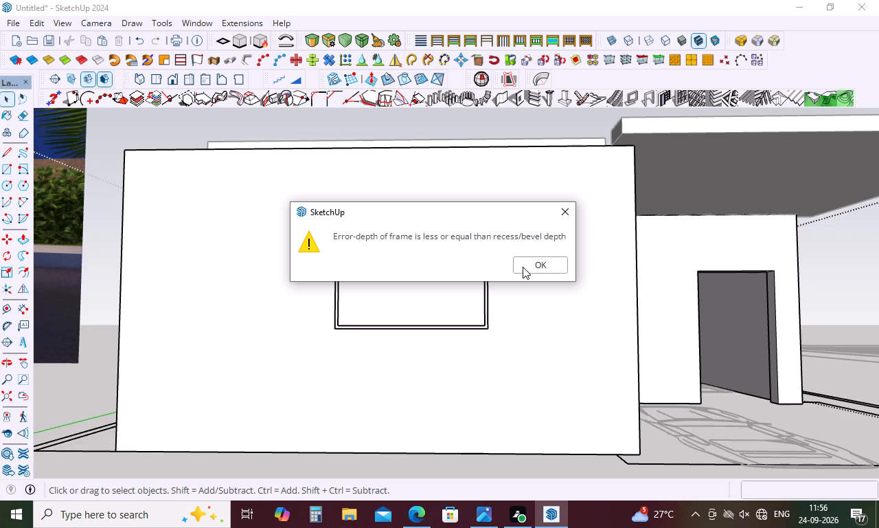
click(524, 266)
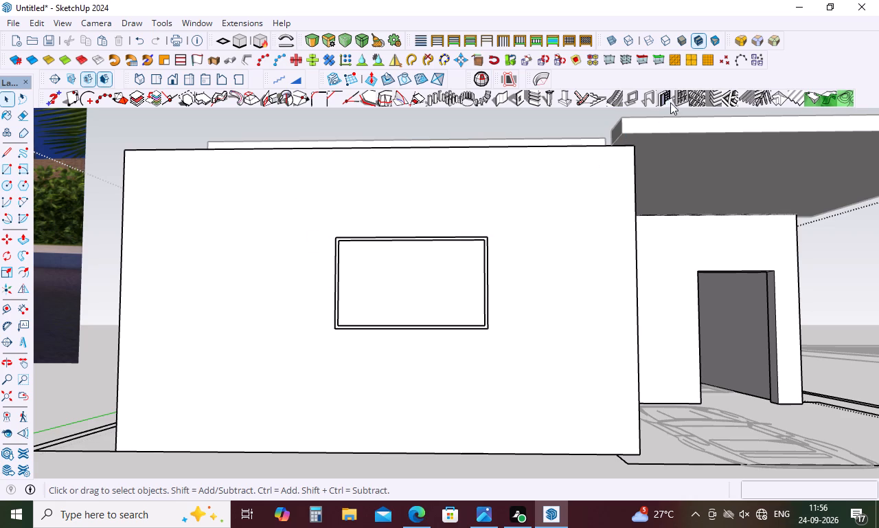
Reopen the type 0 frame settings and set both the recess/bevel/extrusion width (w3) and depth (d2) to 3".
click(664, 100)
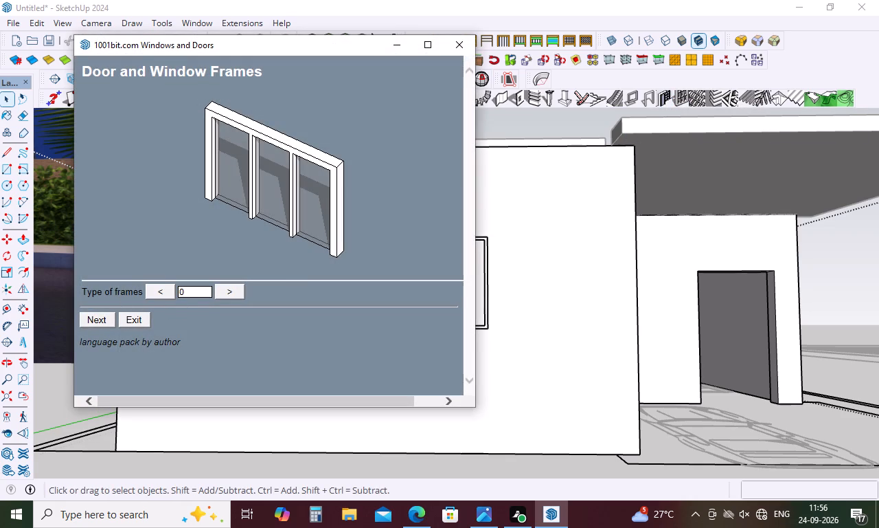
click(104, 319)
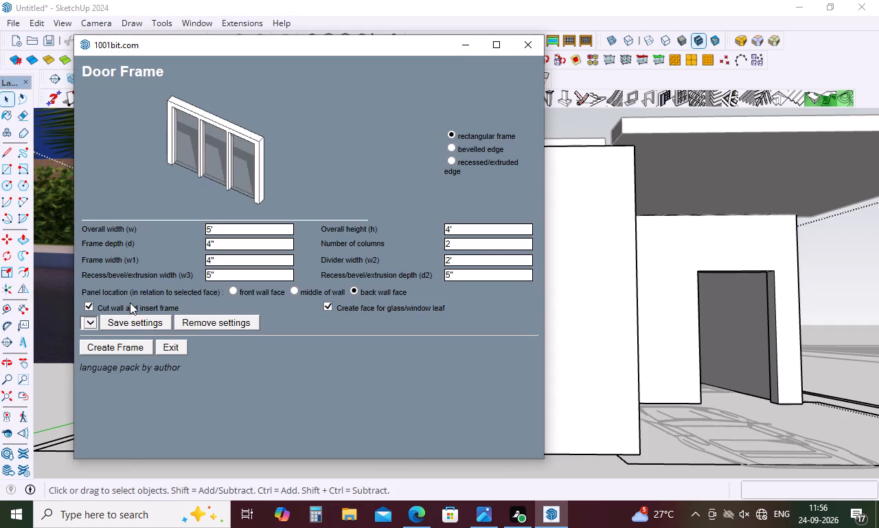
click(229, 273)
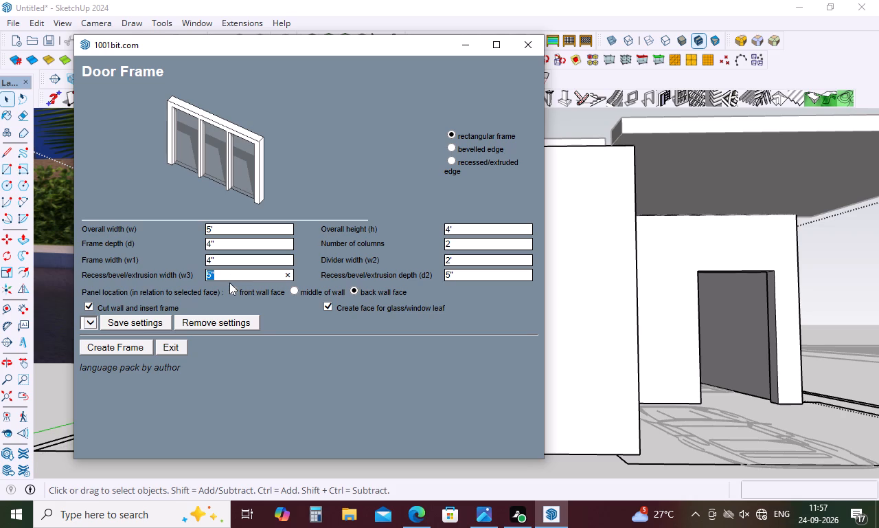
key(BackSpace)
key(3)
key(shift+quotedbl)
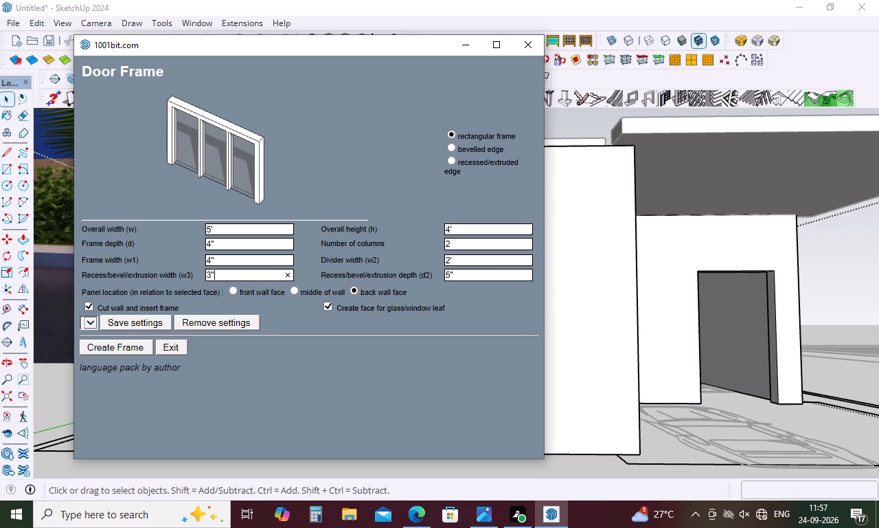
click(463, 274)
key(BackSpace)
key(3)
key(shift+quotedbl)
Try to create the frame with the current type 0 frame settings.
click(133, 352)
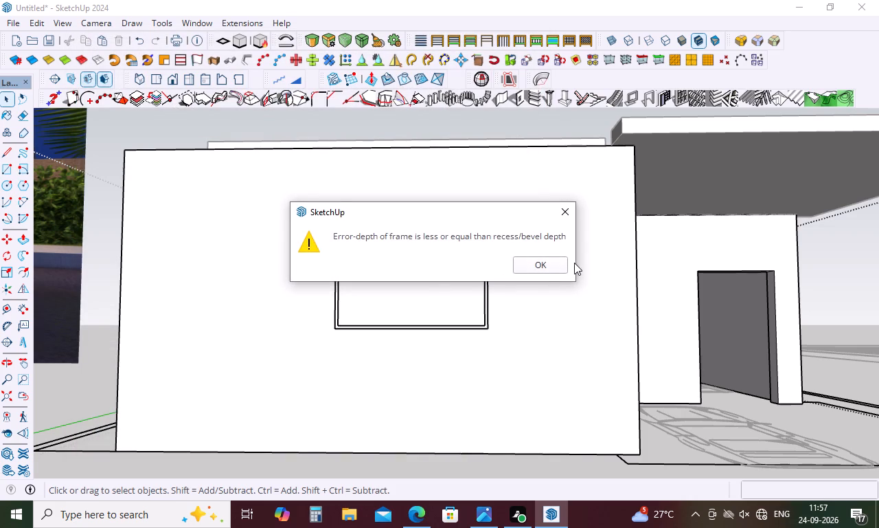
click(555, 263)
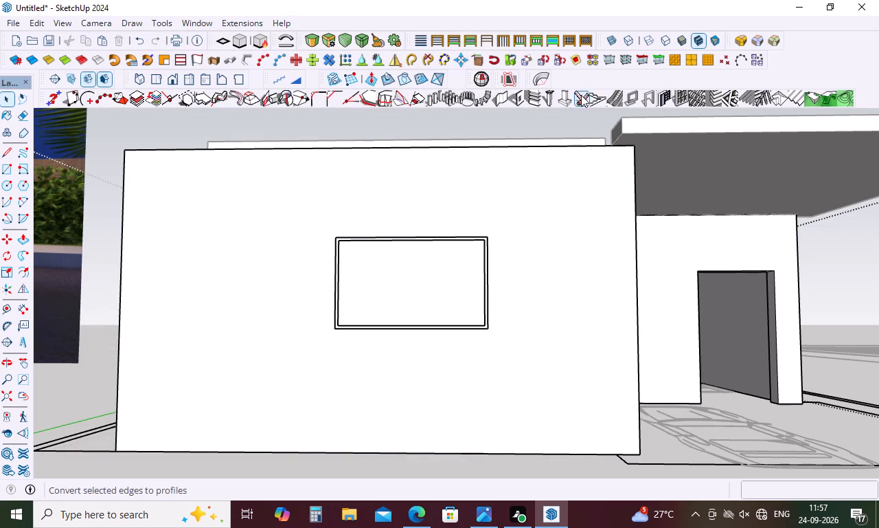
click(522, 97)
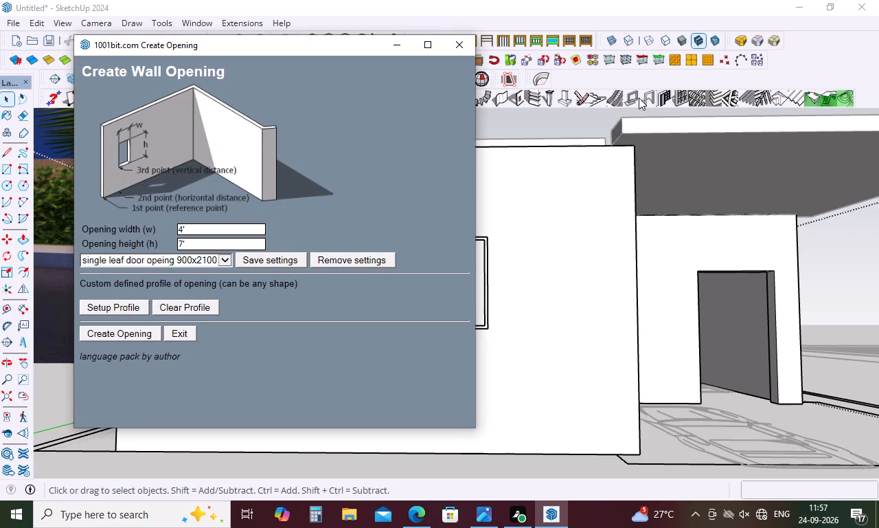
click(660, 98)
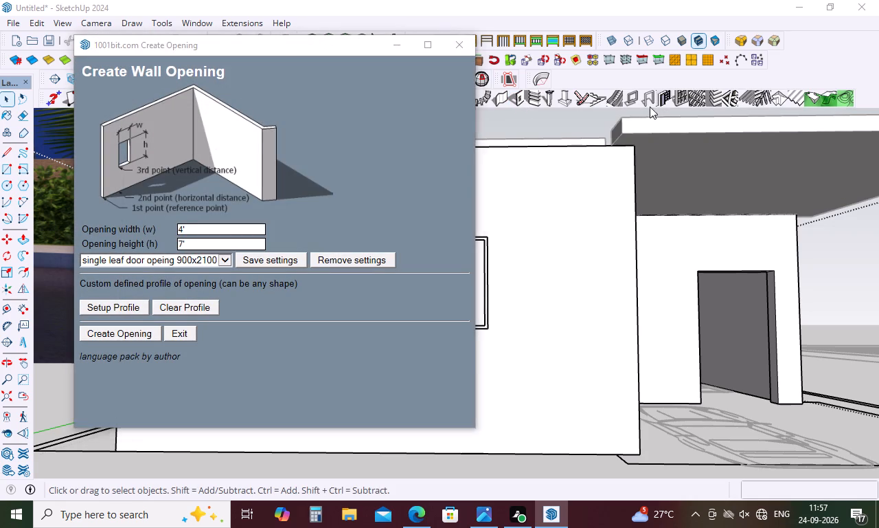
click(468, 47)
Reopen the type 0 frame settings, keep the panel location at the back wall face, and clear the recess/bevel/extrusion width (w3).
click(667, 96)
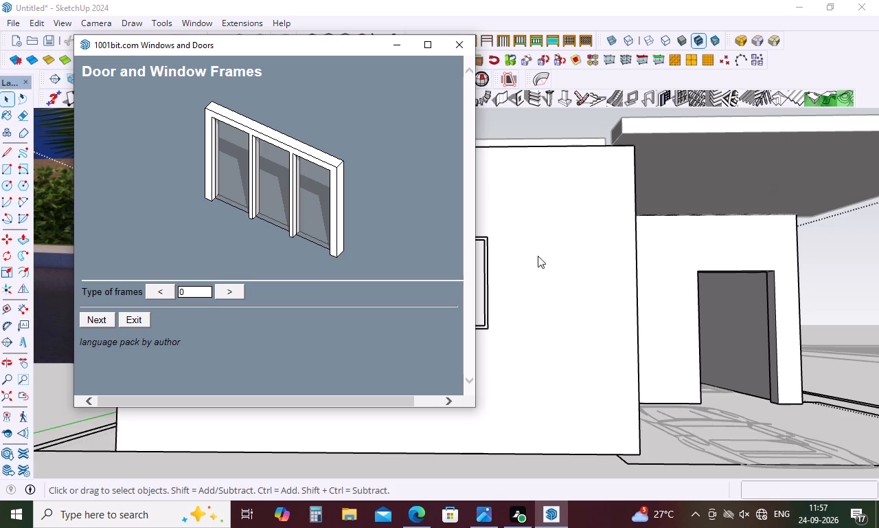
click(102, 317)
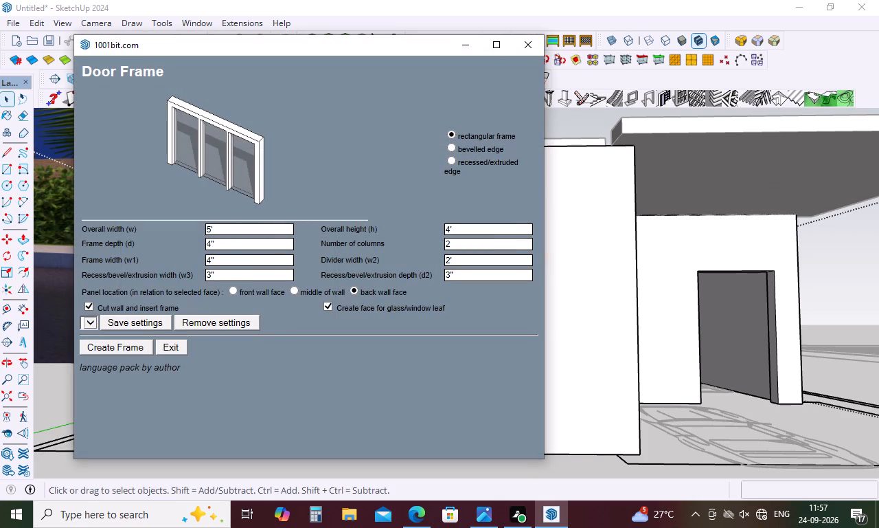
click(297, 293)
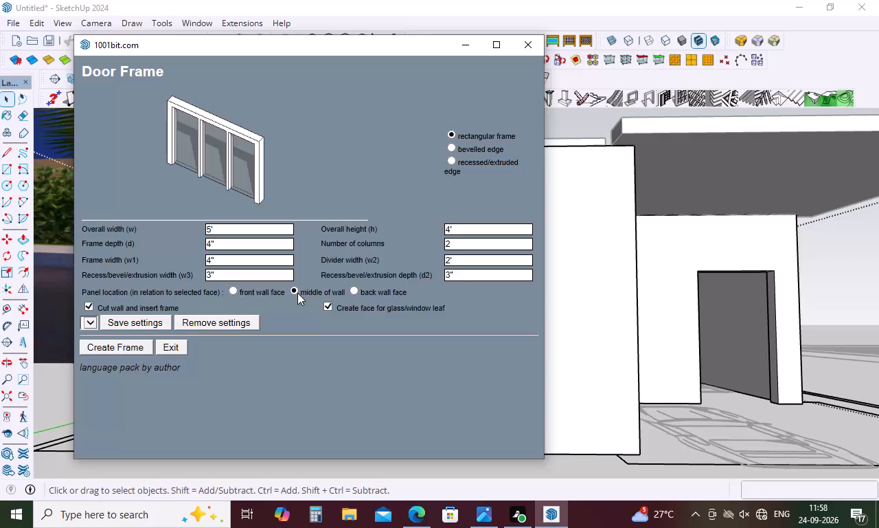
click(350, 291)
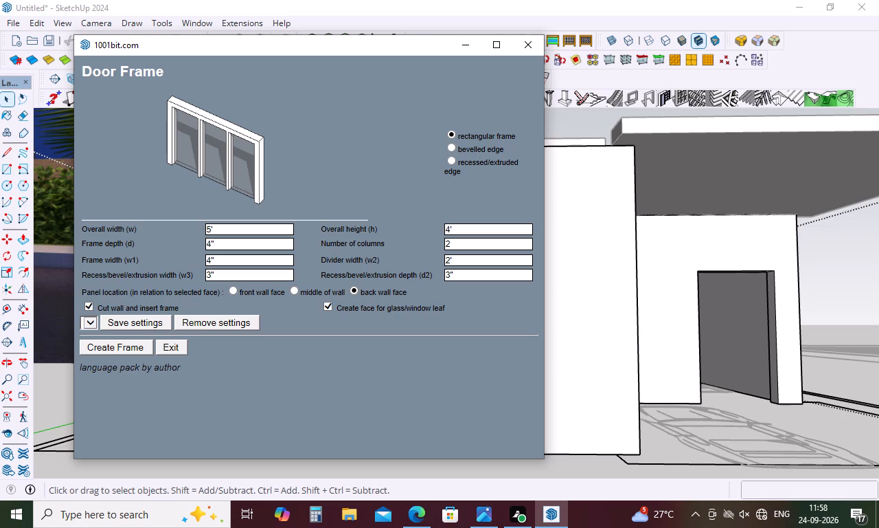
click(211, 225)
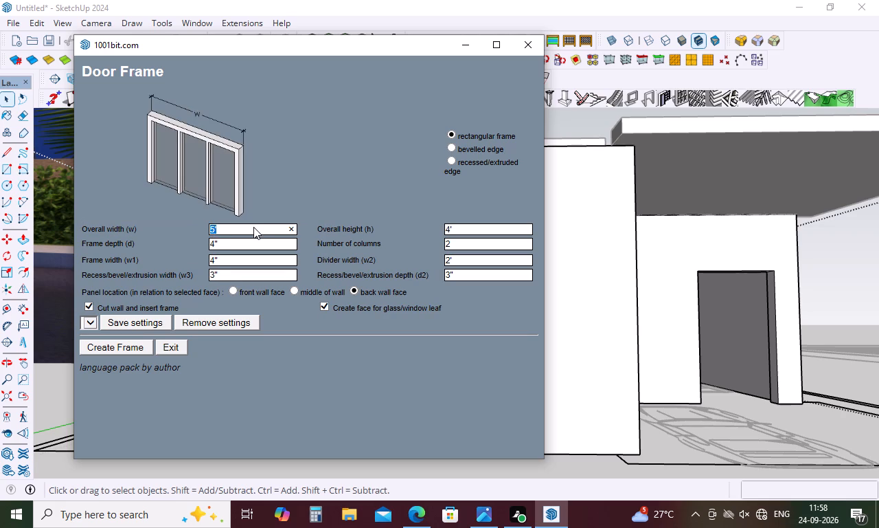
click(244, 246)
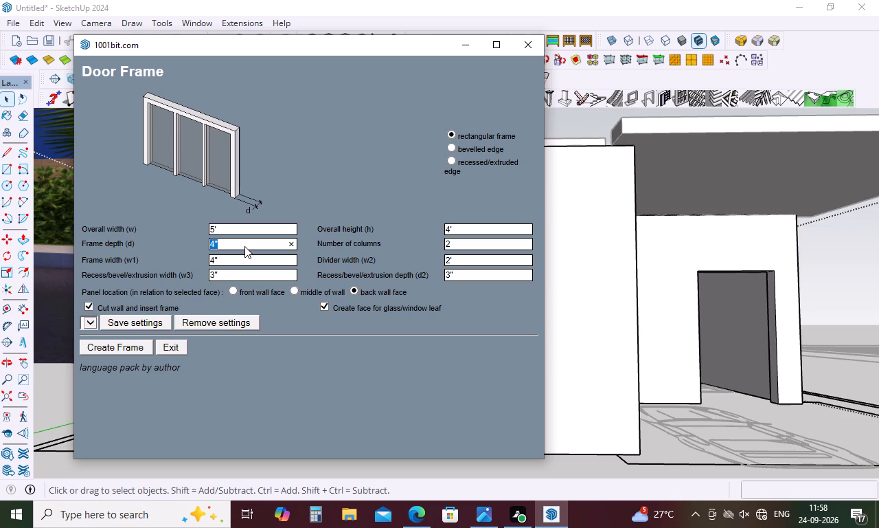
click(244, 262)
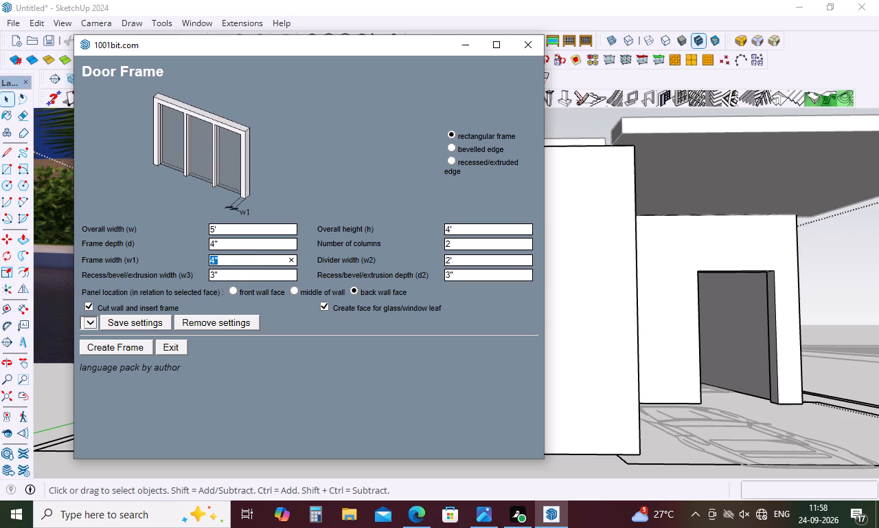
click(237, 279)
key(BackSpace)
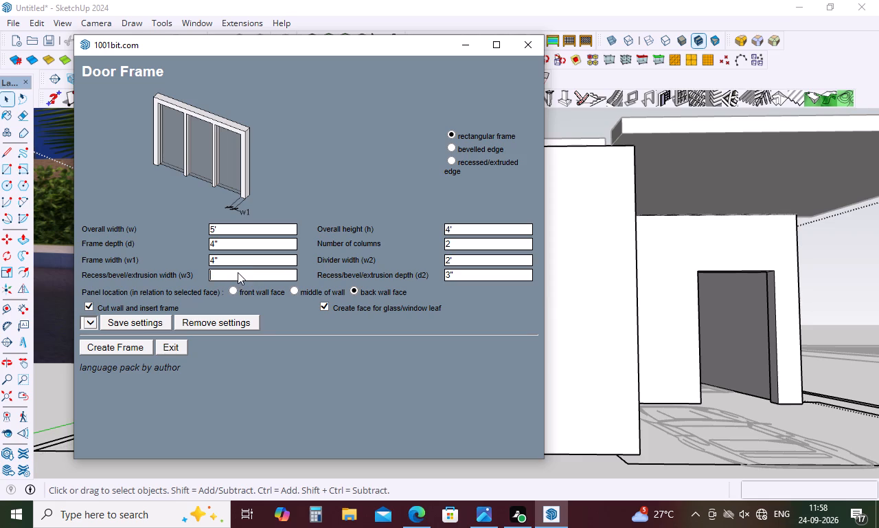
Set the divider width (w2) to 2" and the number of columns to 2', and clear the recess/bevel/extrusion depth (d2).
click(471, 228)
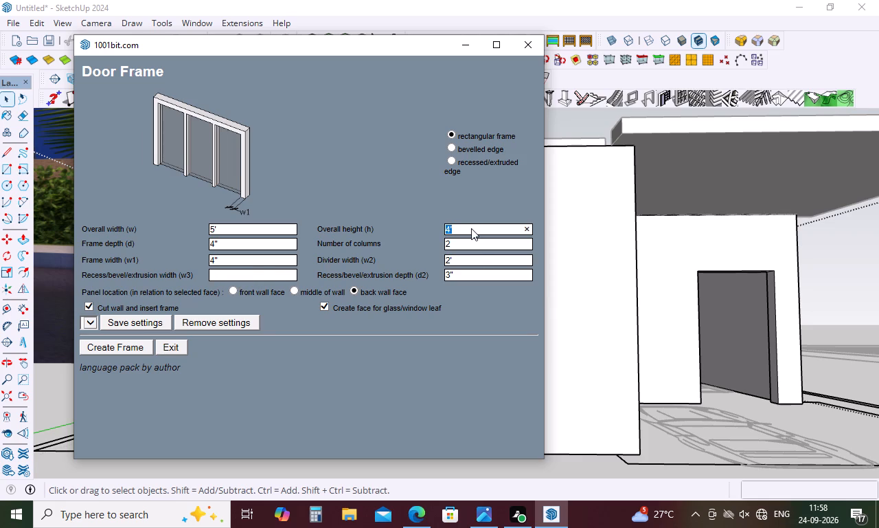
click(464, 242)
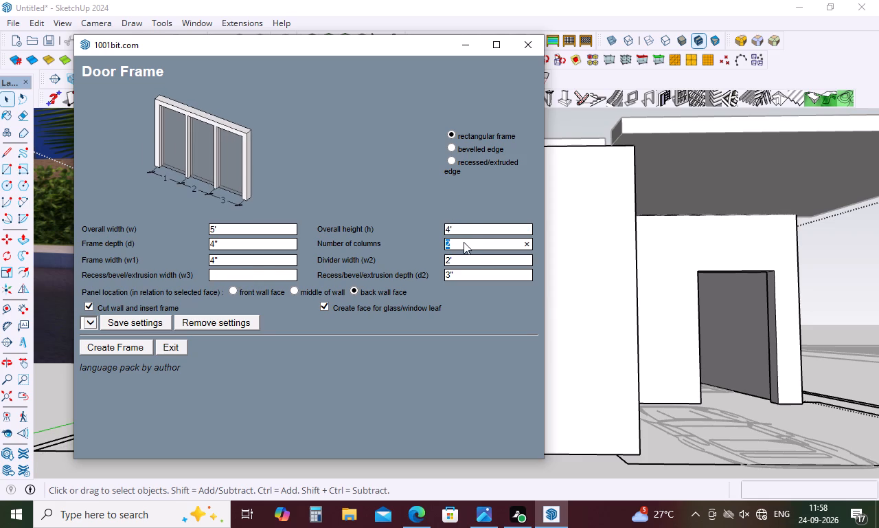
click(461, 259)
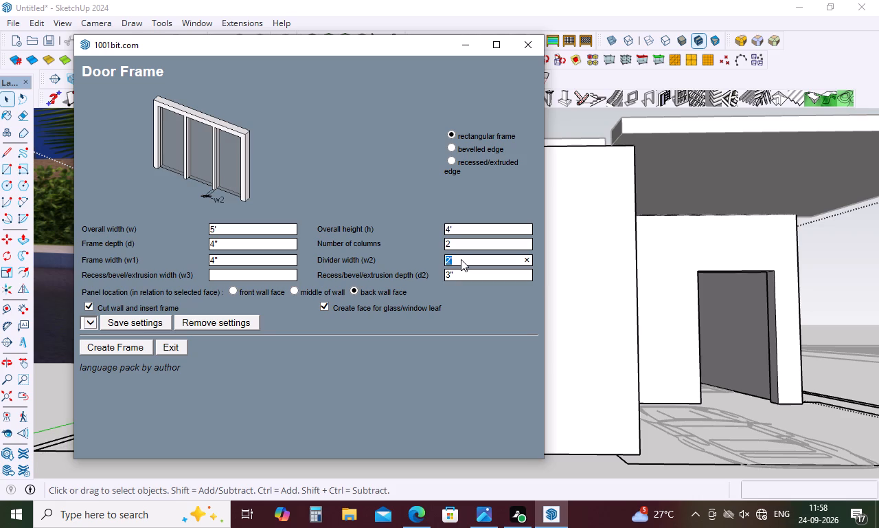
key(BackSpace)
text(2")
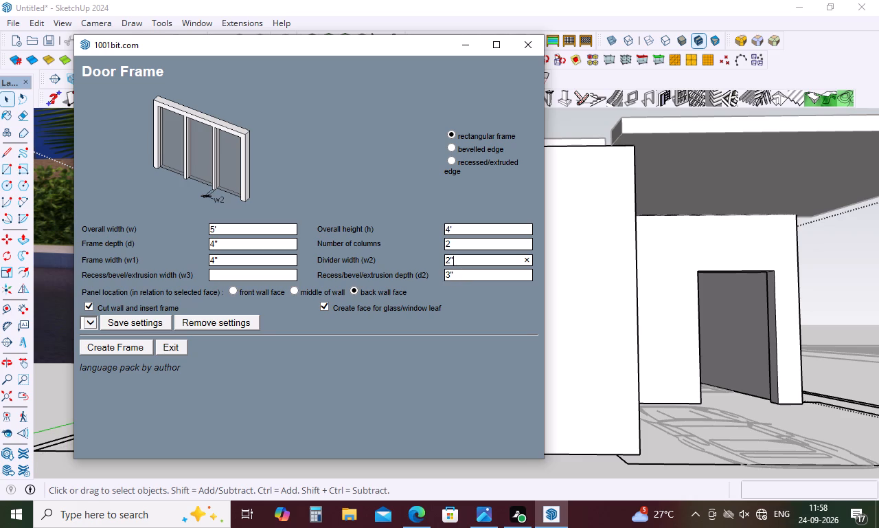
click(460, 271)
click(456, 245)
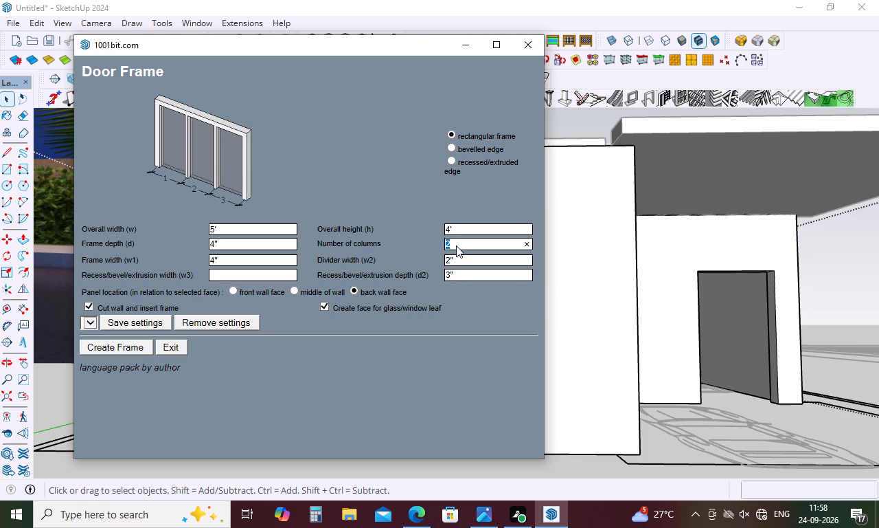
key(apostrophe)
key(BackSpace)
text(2')
click(453, 274)
key(BackSpace)
Create the frame and place it in the front wall from the lower-left corner of the drawn window outline.
click(117, 347)
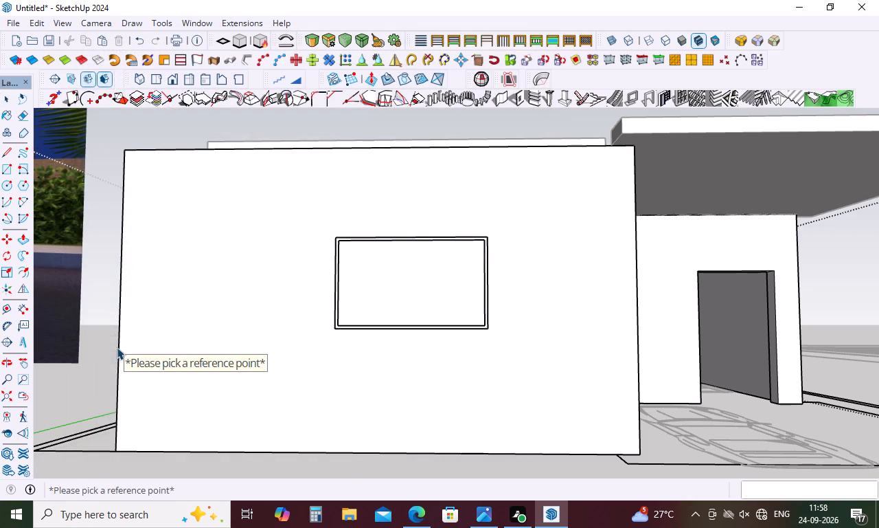
click(339, 332)
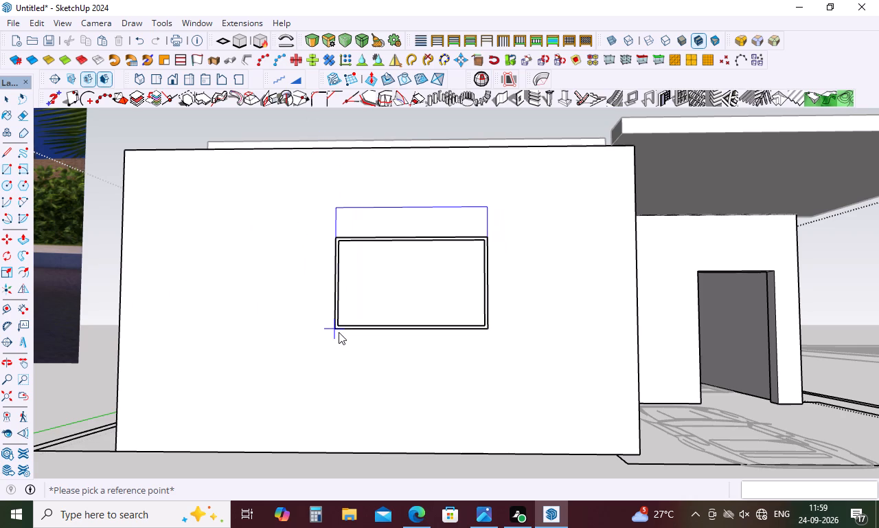
double_click(339, 332)
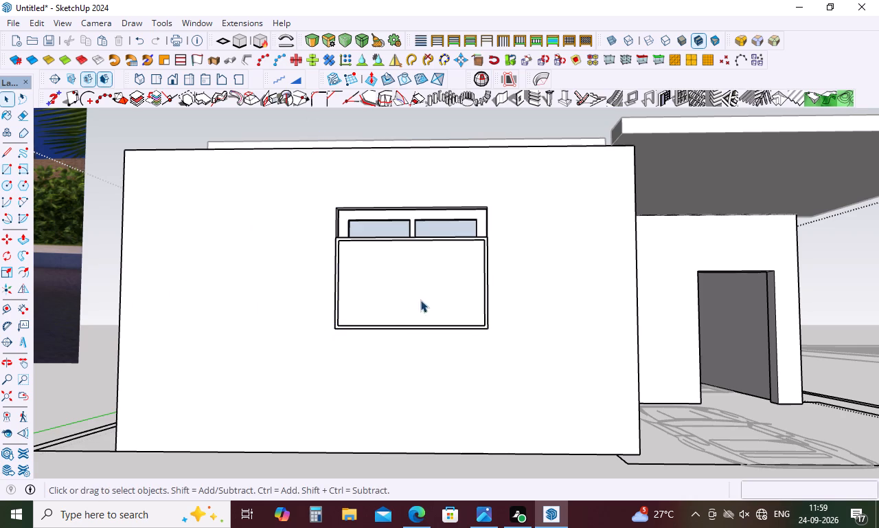
Delete the leftover wall face and the horizontal outline strip crossing the upper part of the new window.
click(448, 278)
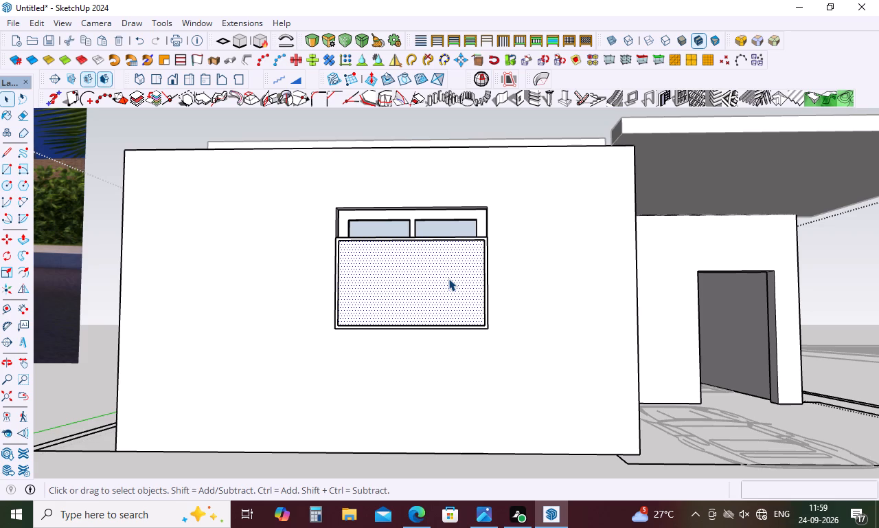
key(Delete)
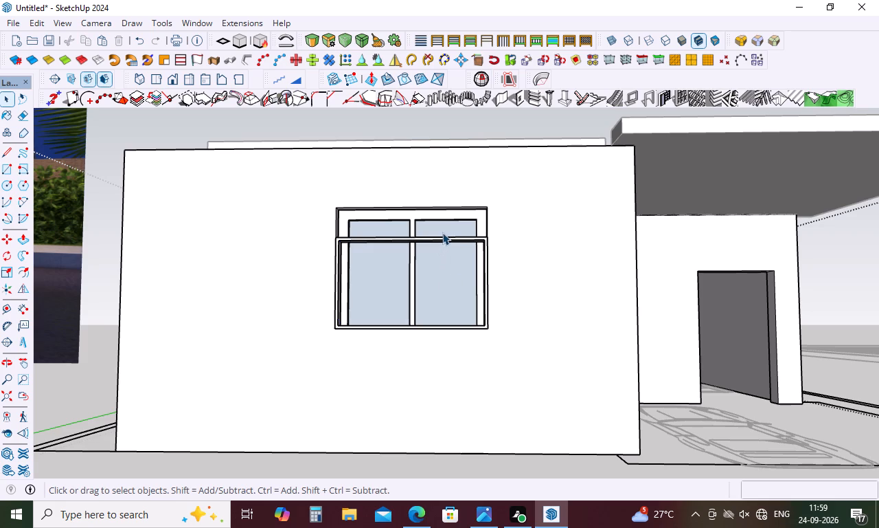
drag(442, 232, 435, 245)
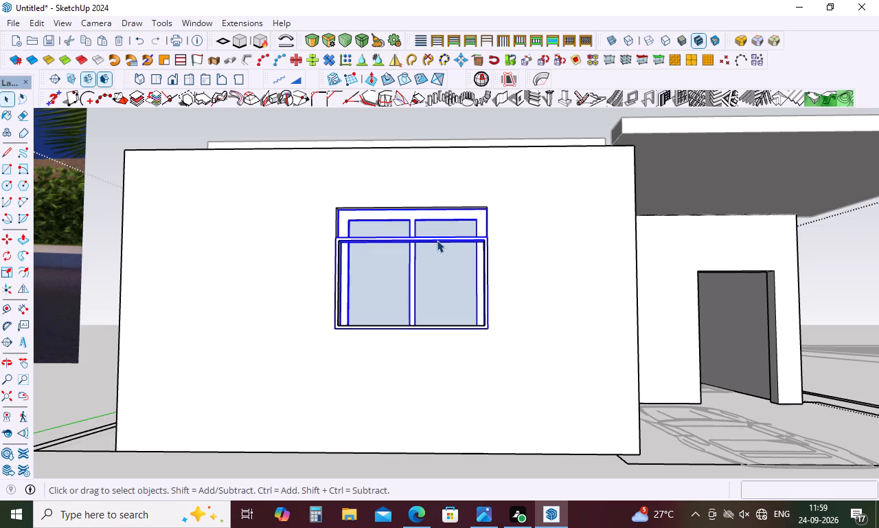
key(Escape)
click(387, 239)
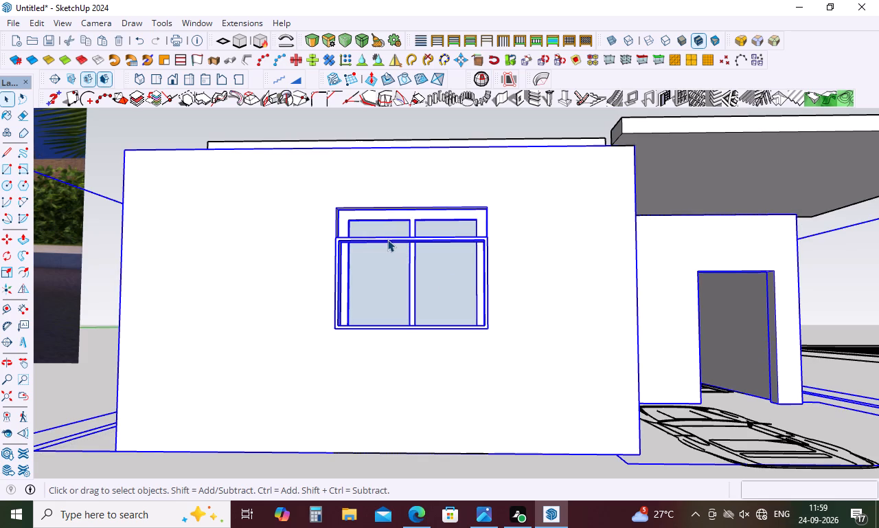
double_click(387, 239)
click(387, 239)
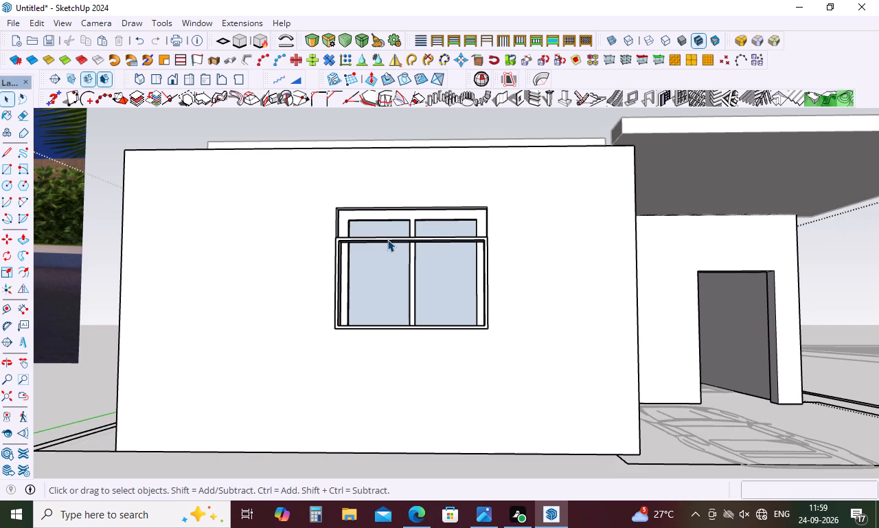
key(Delete)
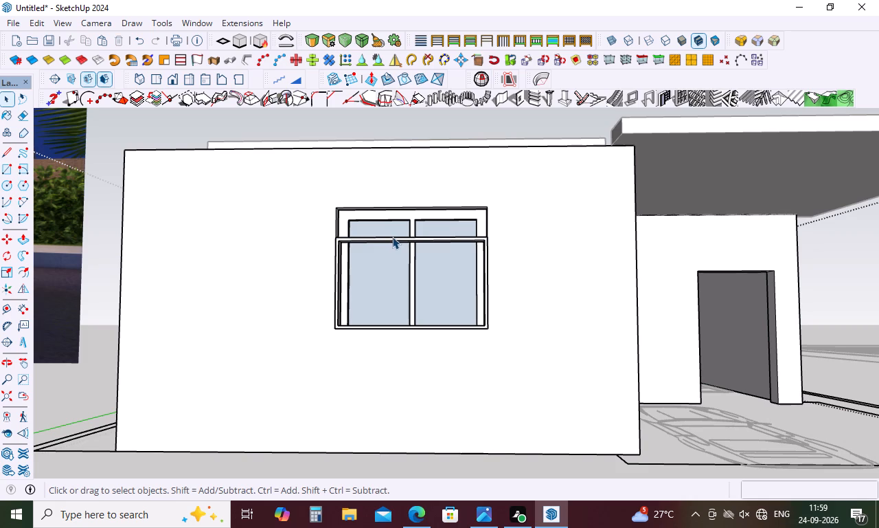
click(392, 236)
key(Delete)
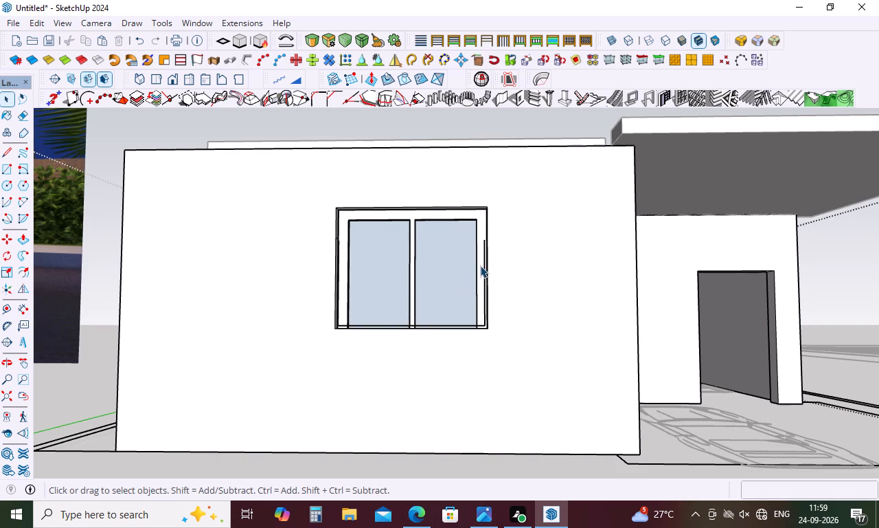
Delete the leftover inner outline edges along the right side and the sill of the window opening.
click(484, 257)
key(Delete)
middle_drag(470, 311, 463, 362)
scroll(409, 399, up, 4)
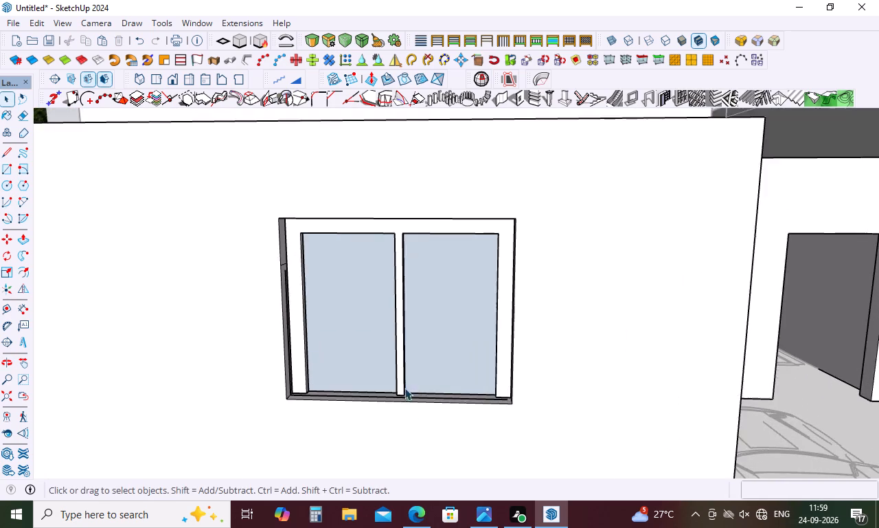
scroll(404, 400, up, 7)
click(409, 396)
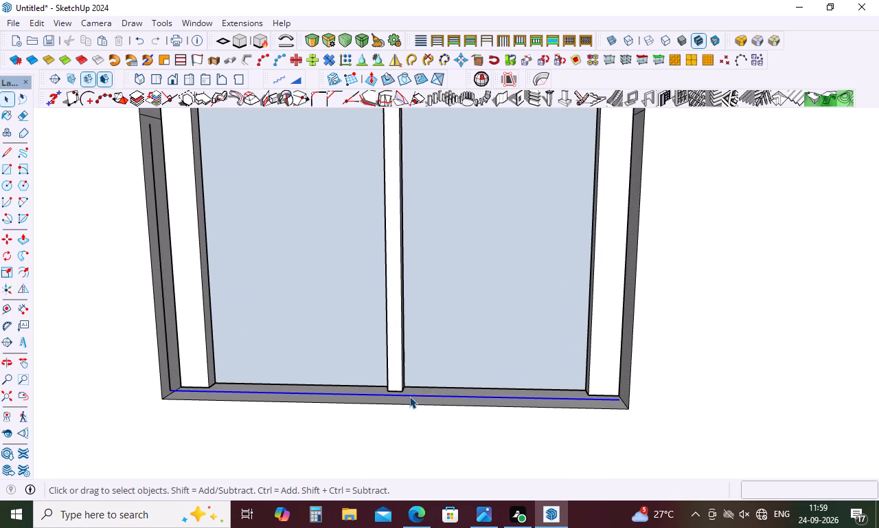
key(Delete)
scroll(411, 360, down, 7)
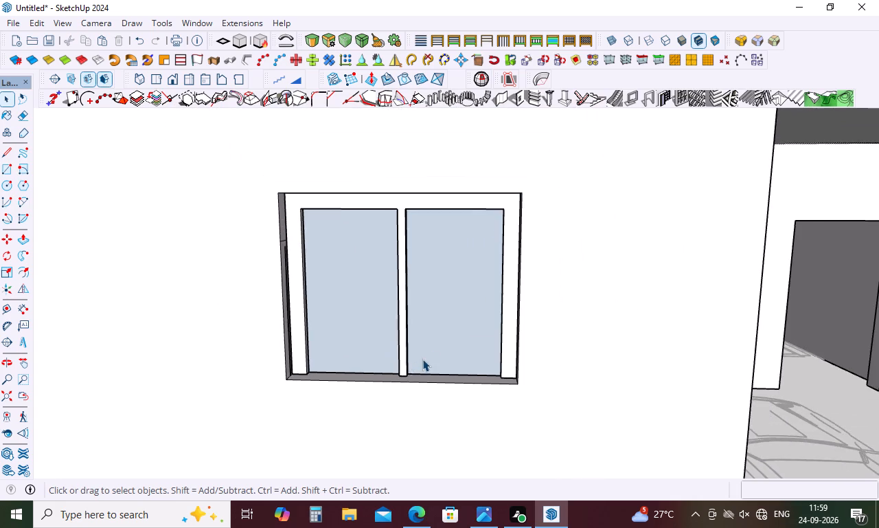
Delete the leftover vertical outline edge running beside the left frame member of the front window.
middle_drag(422, 359, 435, 292)
scroll(435, 292, down, 16)
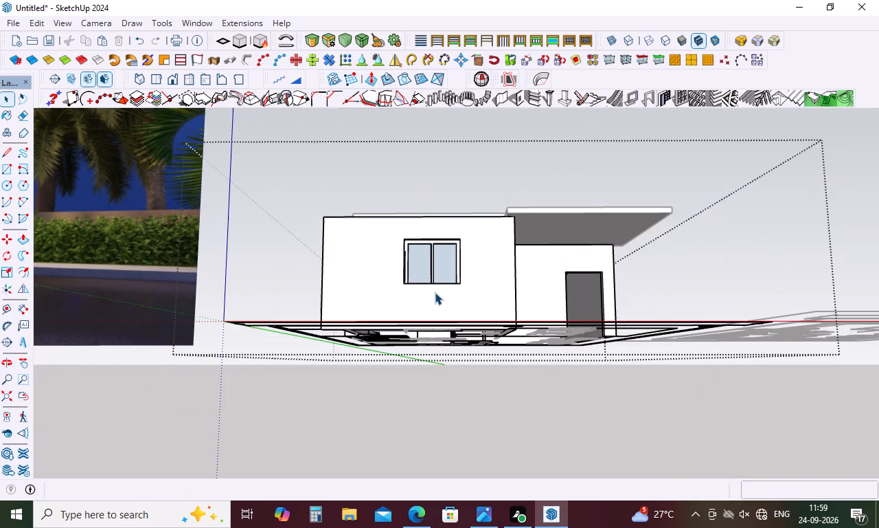
middle_click(494, 290)
scroll(494, 290, down, 5)
scroll(437, 267, up, 5)
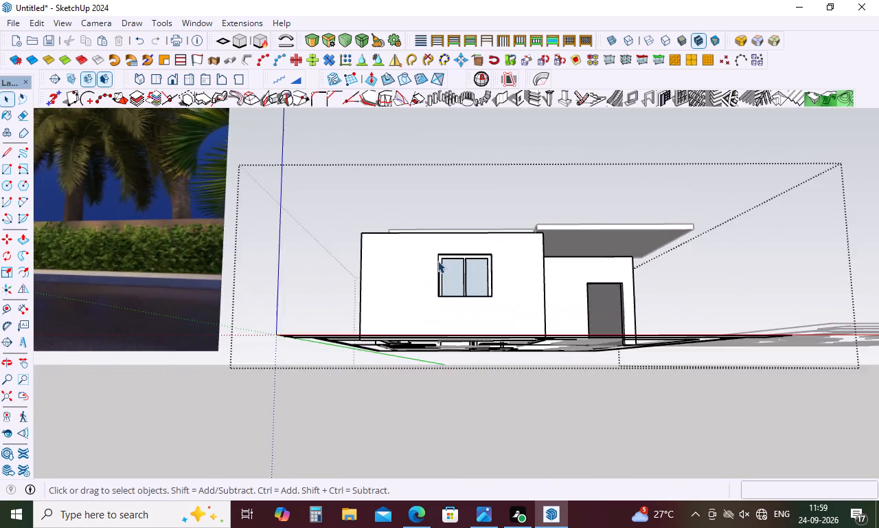
scroll(437, 261, up, 15)
click(434, 283)
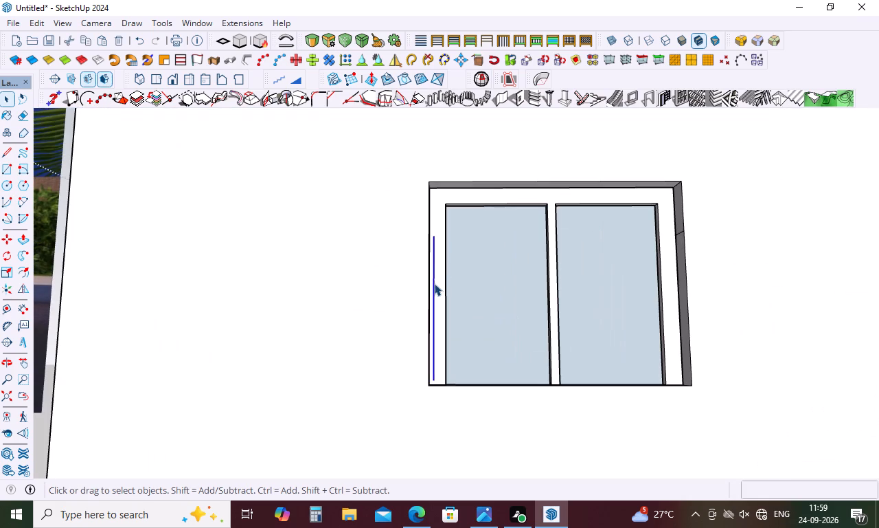
key(Delete)
Delete the short leftover edges crossing the left and right inner side faces of the front window opening.
scroll(434, 285, down, 8)
middle_drag(488, 263, 477, 265)
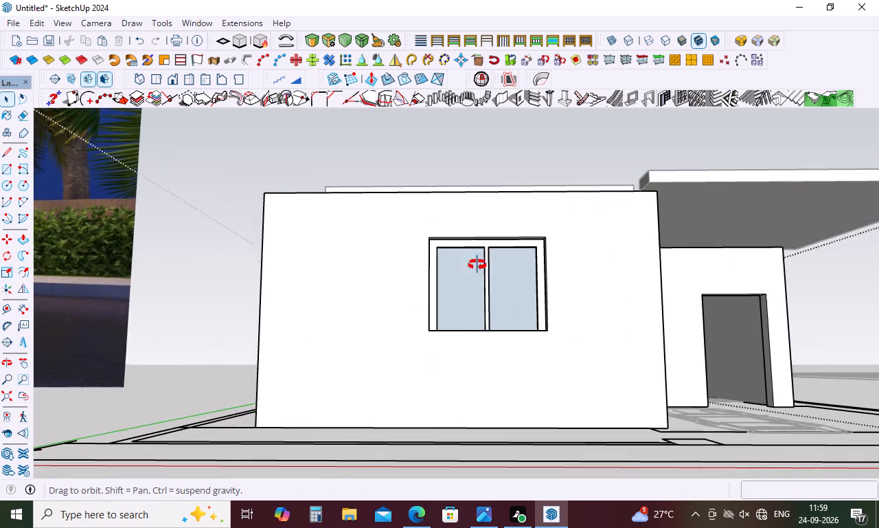
middle_drag(477, 265, 380, 282)
scroll(323, 280, up, 9)
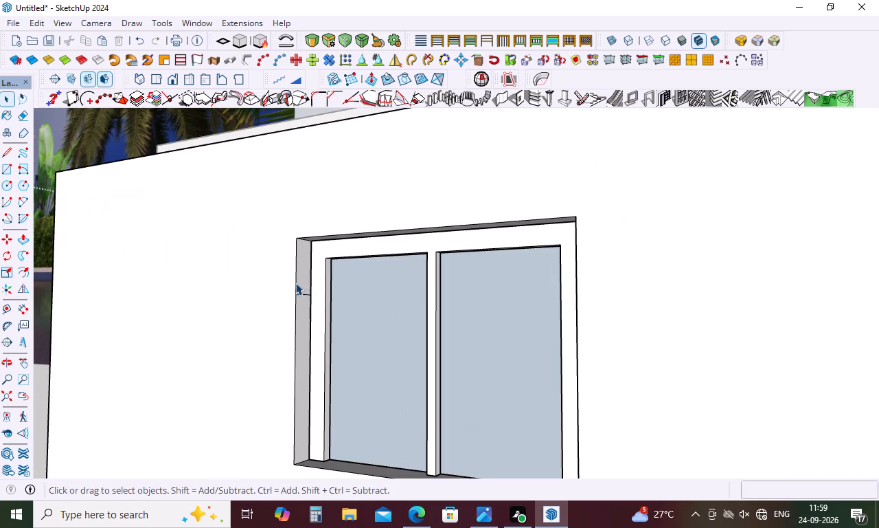
click(301, 294)
key(Delete)
scroll(392, 297, down, 4)
middle_drag(398, 300, 575, 341)
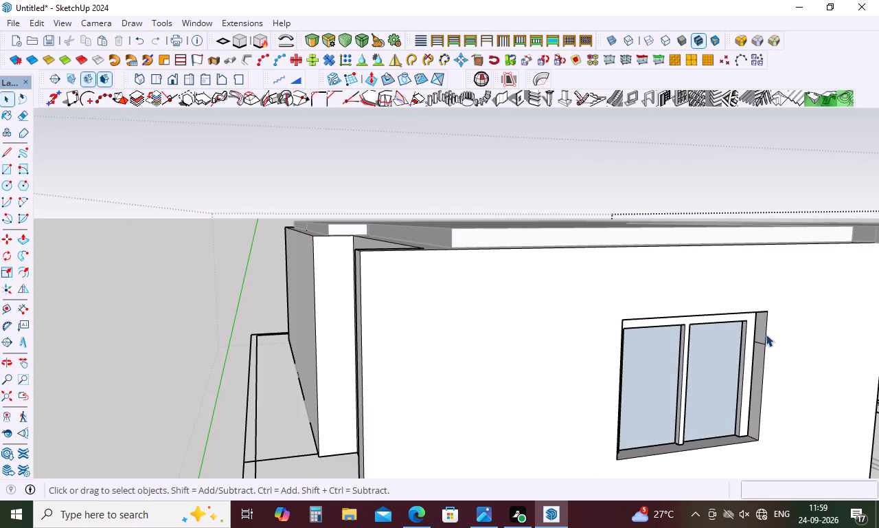
click(761, 342)
key(Delete)
Finish editing the house group and return to the top level of the model.
scroll(591, 298, down, 8)
middle_drag(727, 336, 672, 318)
middle_drag(670, 317, 652, 307)
middle_drag(650, 306, 646, 305)
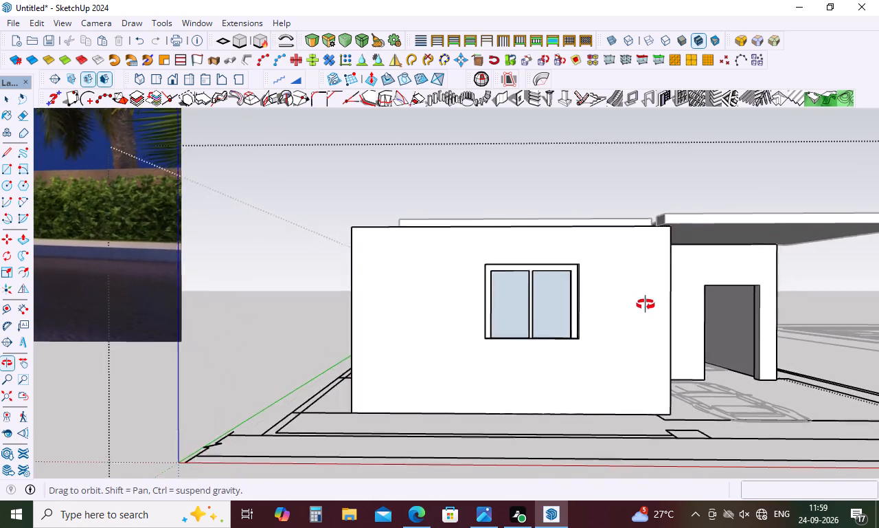
middle_drag(646, 305, 606, 302)
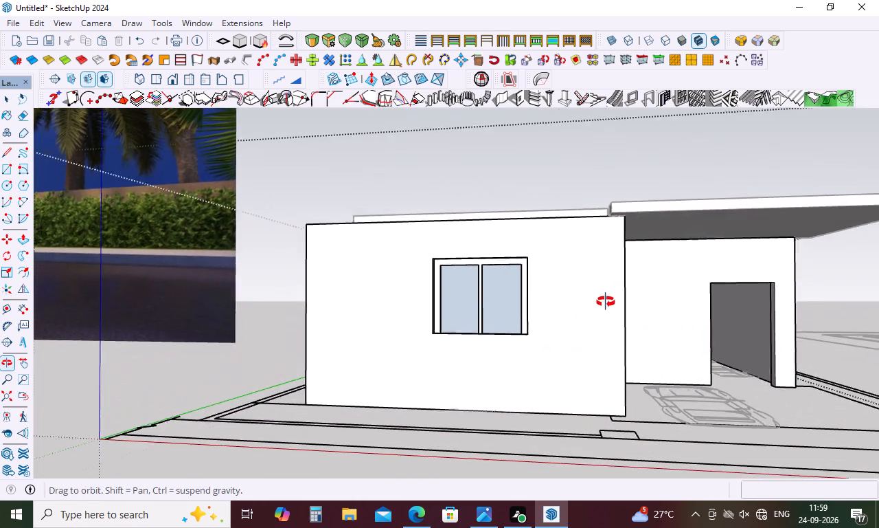
middle_drag(606, 302, 604, 304)
scroll(571, 296, down, 4)
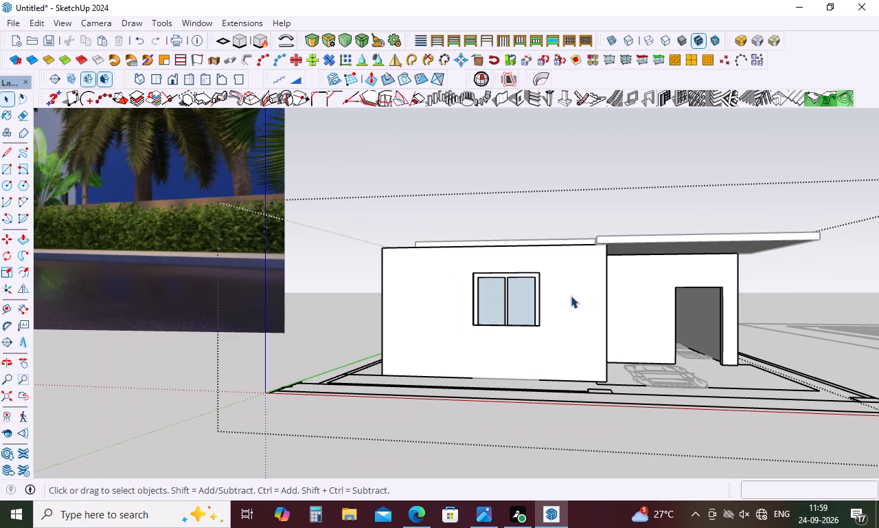
scroll(571, 296, down, 4)
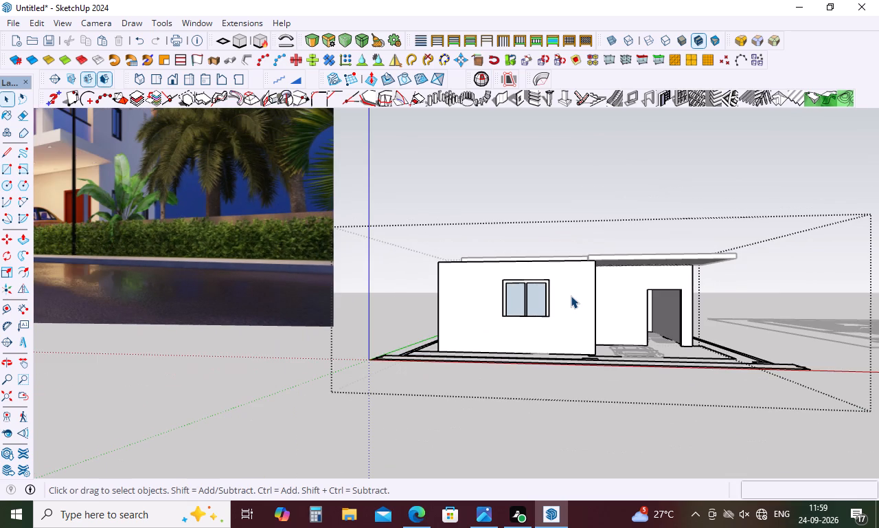
click(301, 397)
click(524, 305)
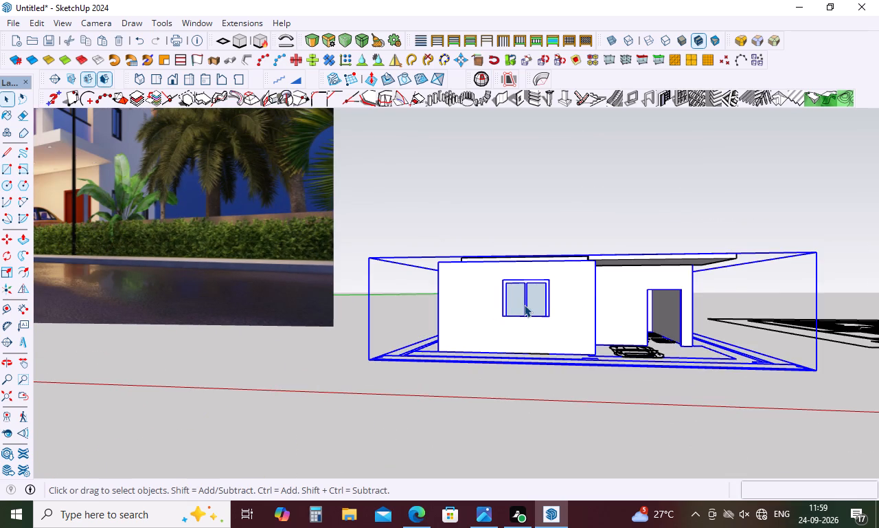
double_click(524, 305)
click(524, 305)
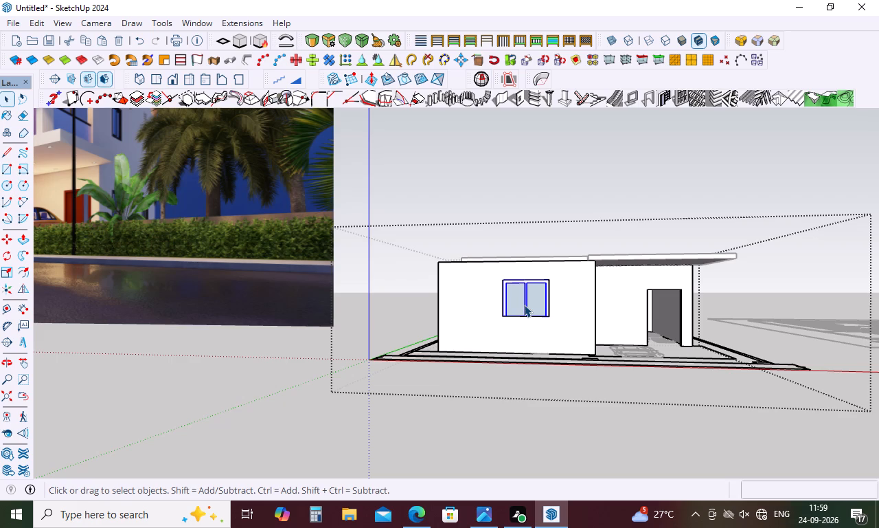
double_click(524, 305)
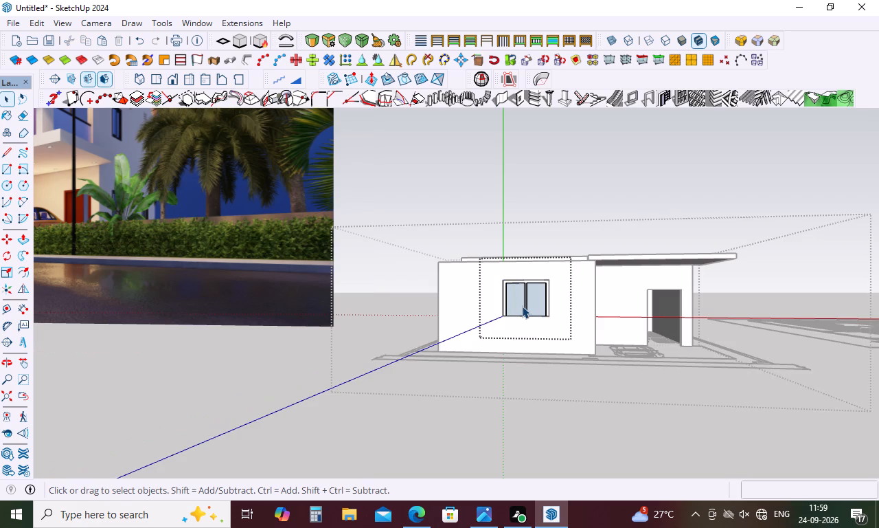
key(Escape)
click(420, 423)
Examine the house model's roof slabs, carport and front window from above and from the front.
scroll(407, 351, down, 2)
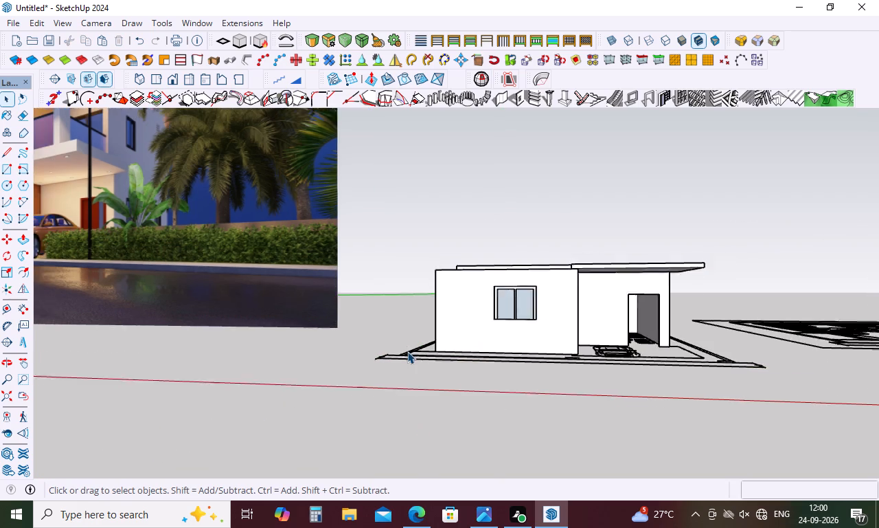
scroll(407, 351, down, 2)
middle_drag(575, 338, 472, 464)
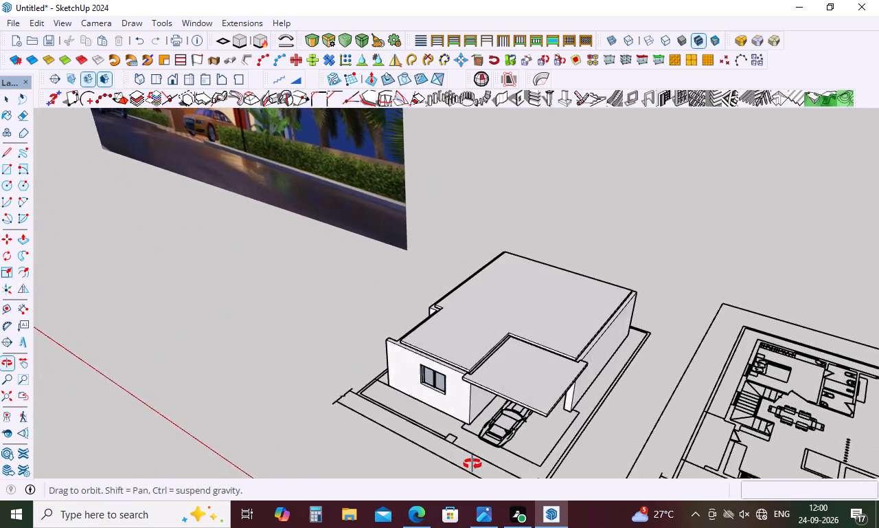
middle_drag(472, 464, 517, 406)
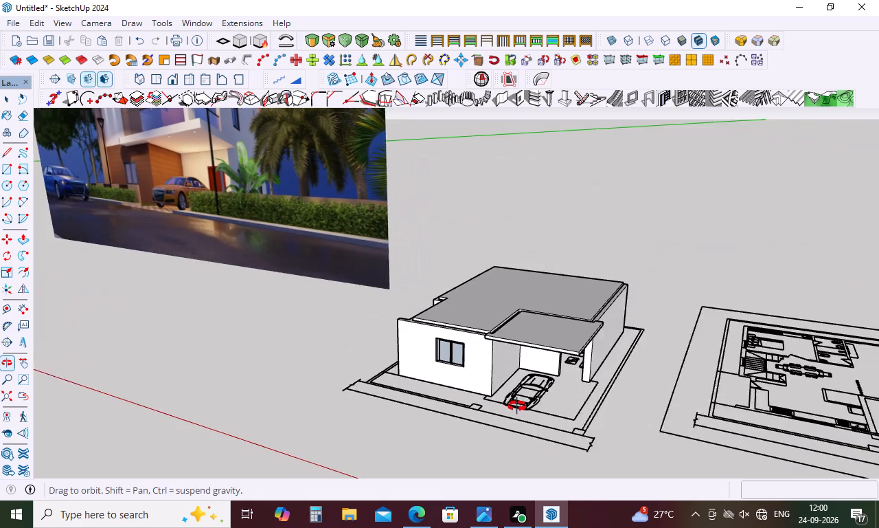
middle_drag(517, 406, 522, 406)
middle_drag(522, 406, 618, 378)
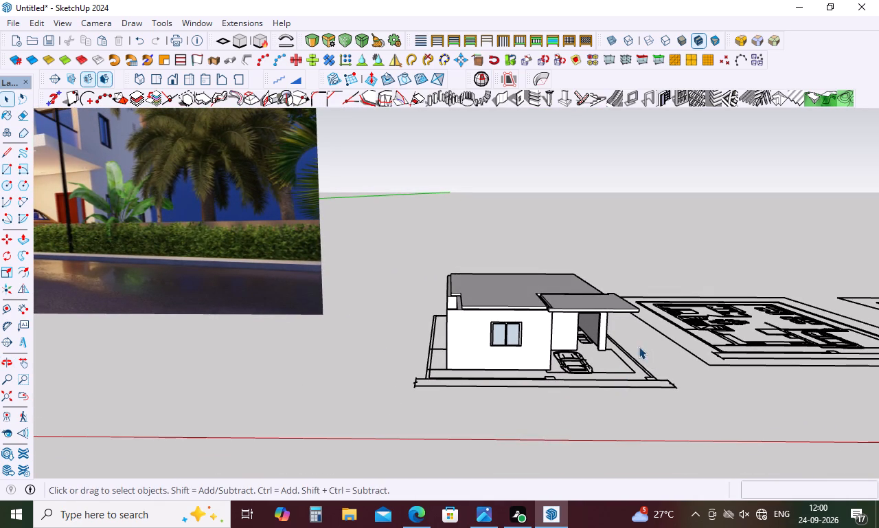
scroll(625, 302, up, 7)
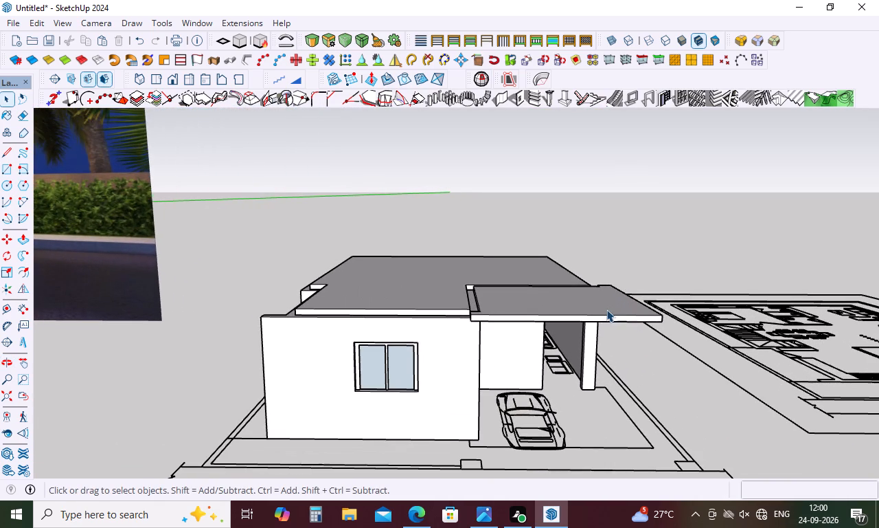
scroll(413, 302, up, 4)
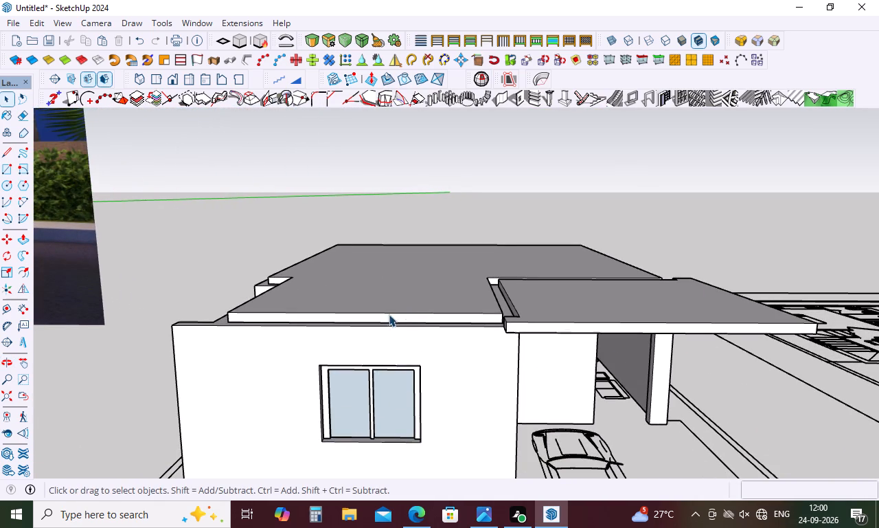
scroll(453, 303, down, 8)
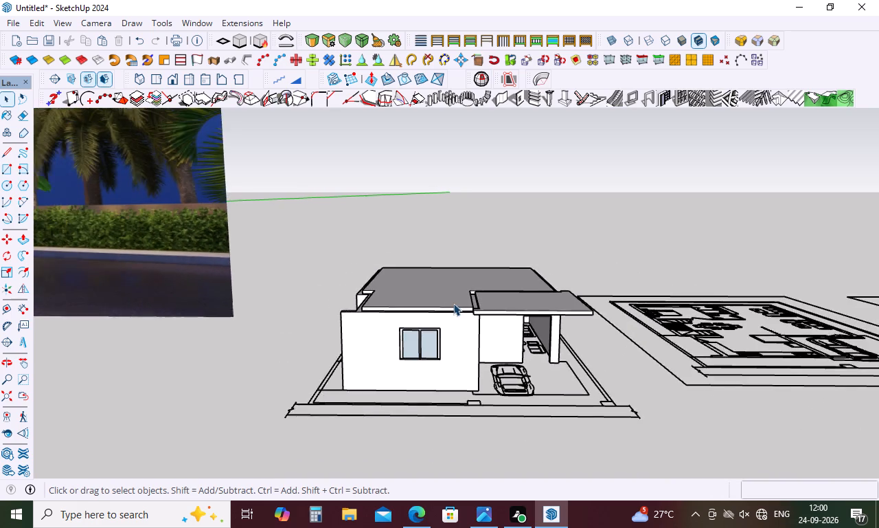
scroll(453, 303, down, 13)
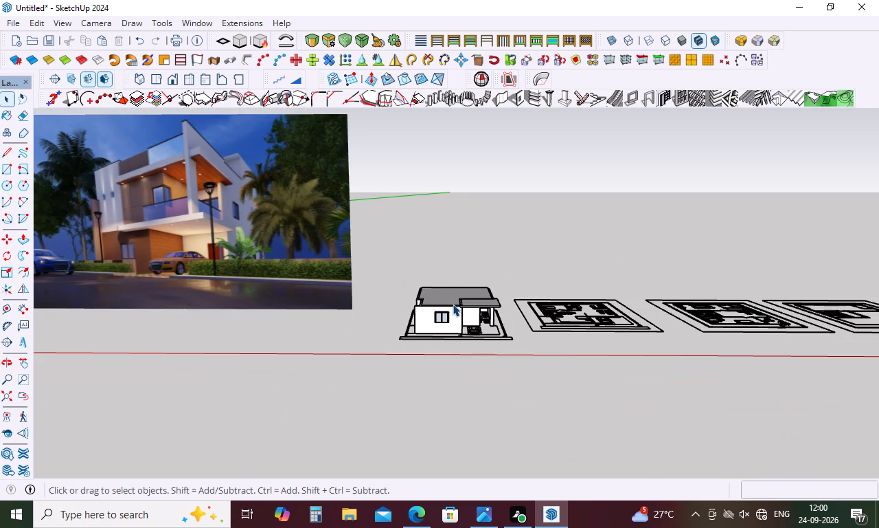
Examine the house facade in the reference image, viewing it alongside the modelled ground floor.
middle_drag(290, 311, 302, 307)
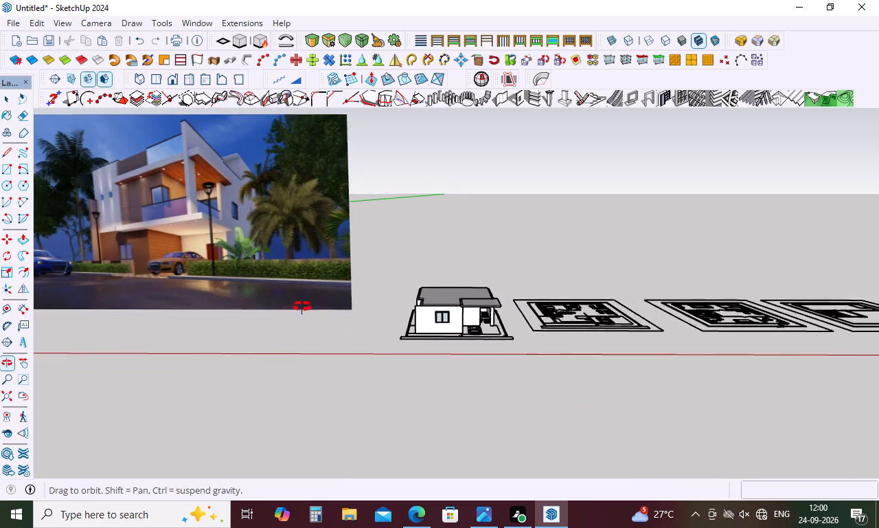
middle_drag(302, 307, 366, 296)
scroll(366, 296, down, 9)
middle_drag(352, 301, 441, 286)
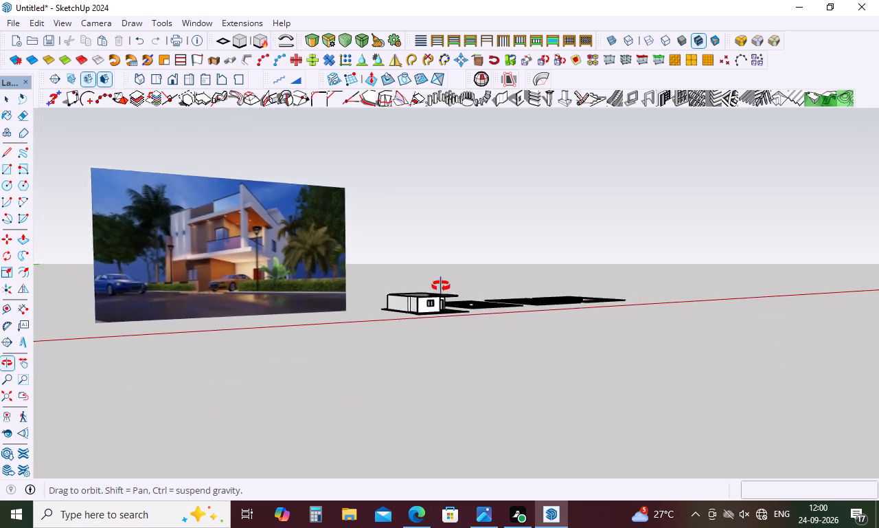
middle_drag(441, 286, 397, 290)
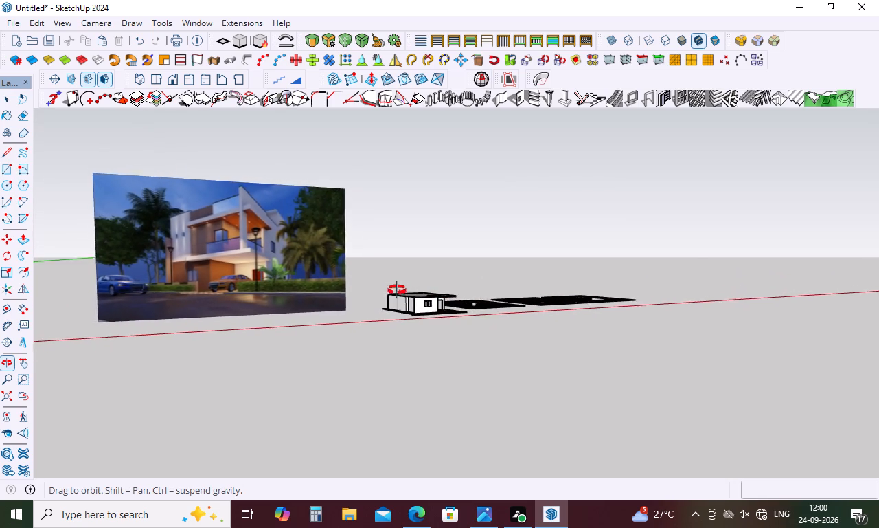
middle_drag(397, 290, 262, 291)
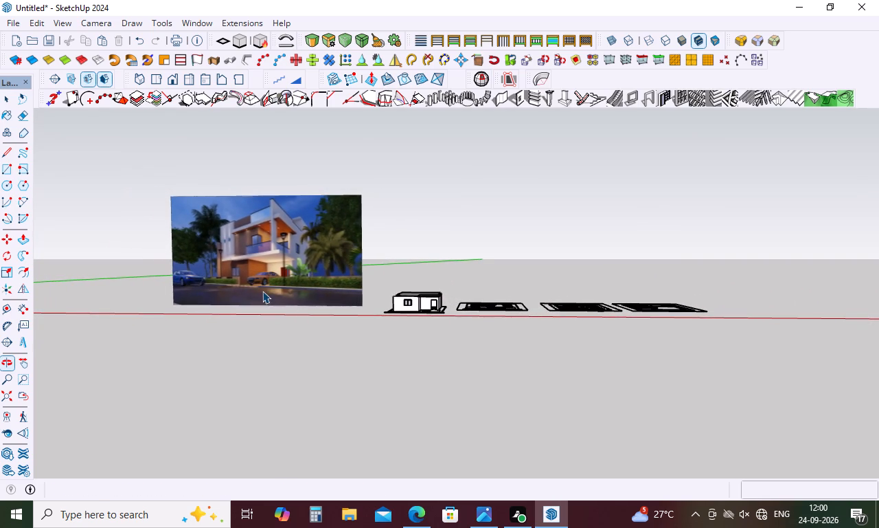
scroll(301, 234, up, 8)
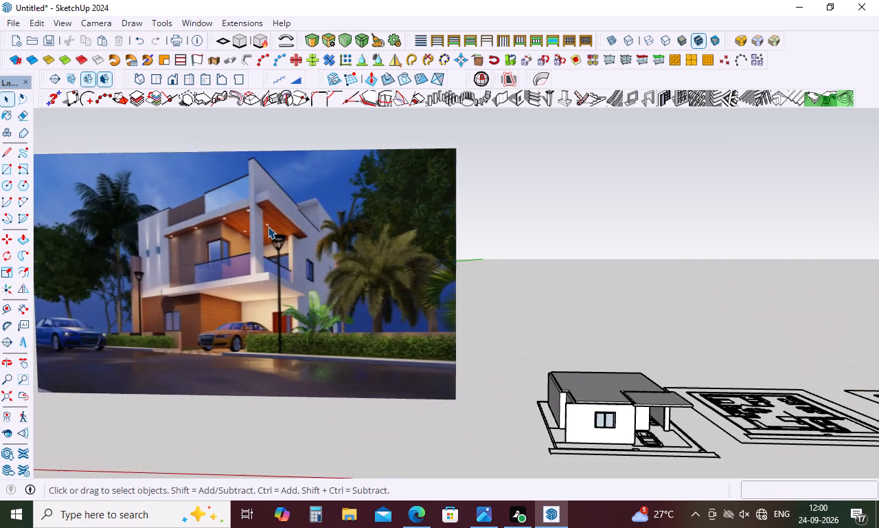
scroll(268, 226, up, 3)
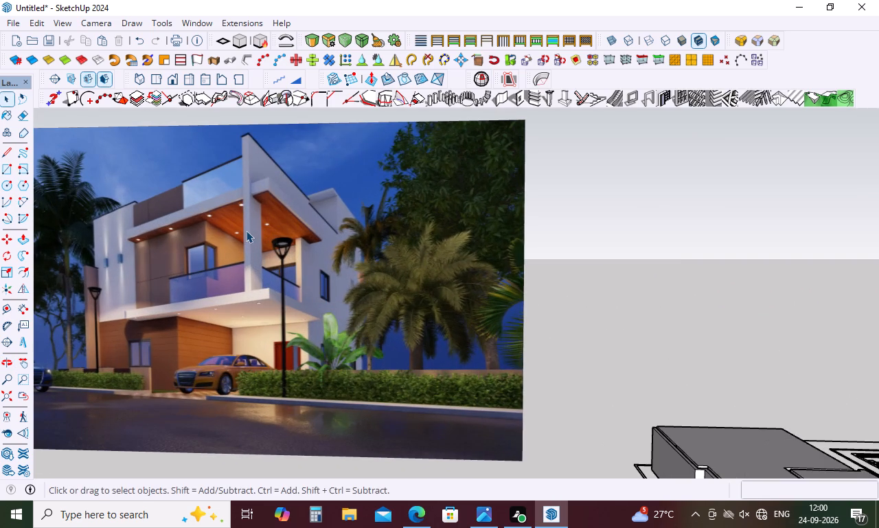
scroll(245, 230, down, 8)
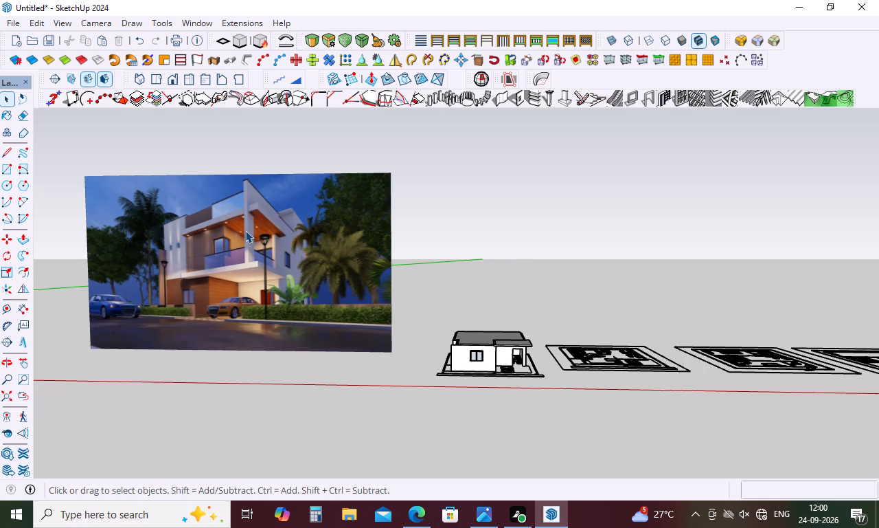
scroll(245, 230, down, 2)
scroll(245, 230, up, 5)
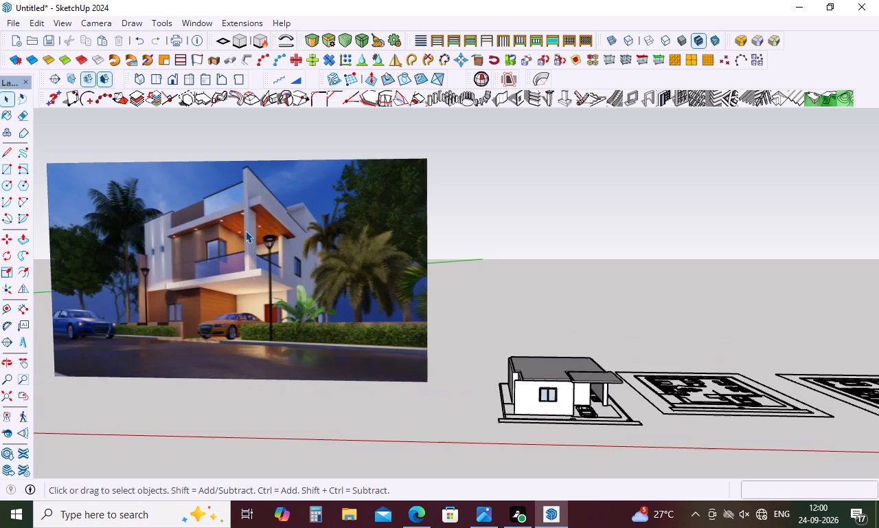
scroll(245, 230, up, 3)
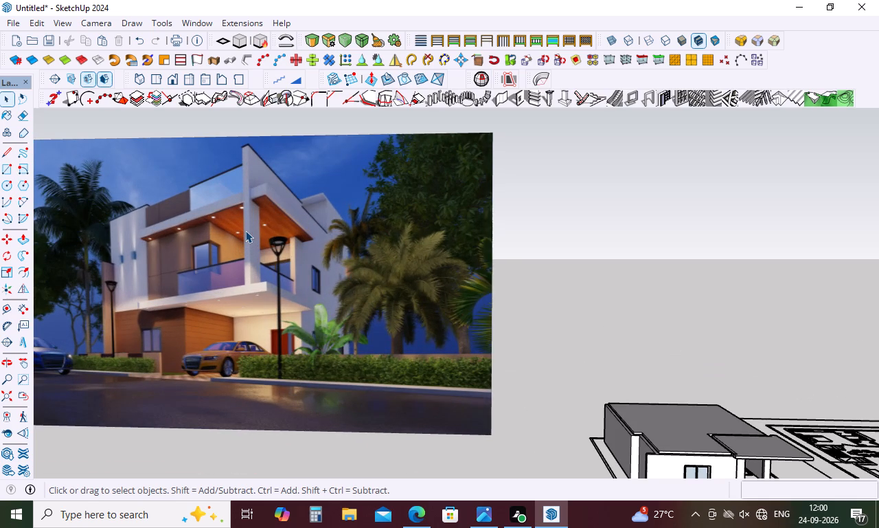
scroll(245, 230, down, 11)
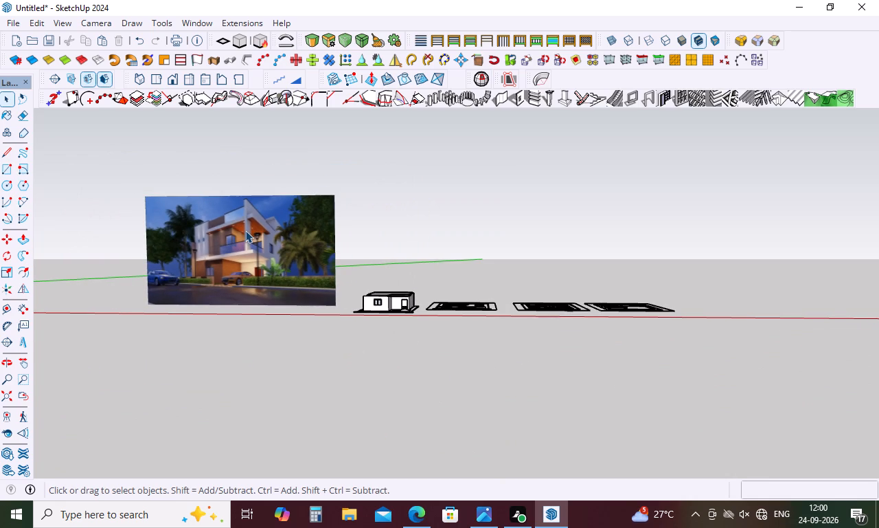
scroll(245, 230, up, 6)
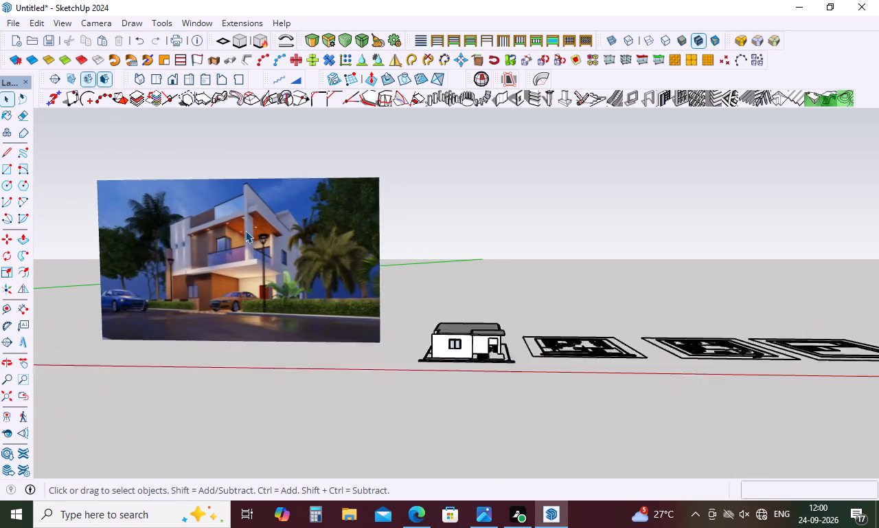
scroll(245, 230, up, 6)
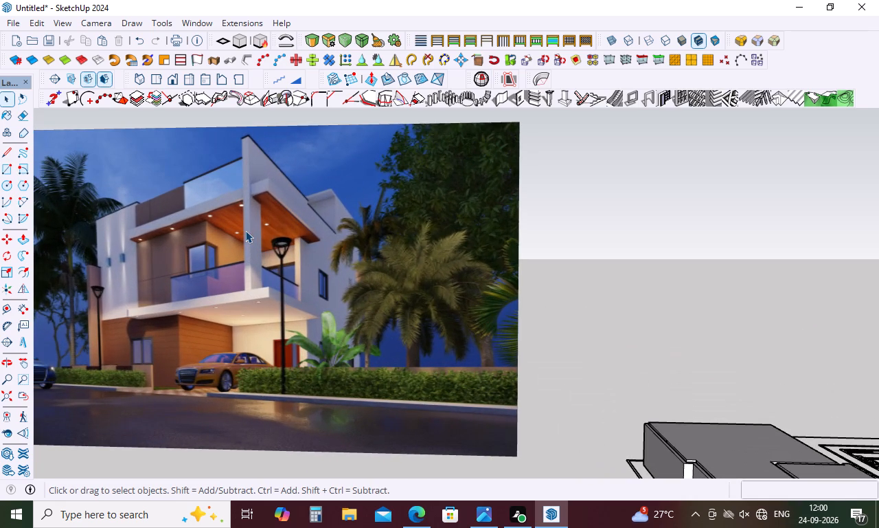
View the reference image, the modelled ground floor and the row of floor plans together.
scroll(245, 230, down, 9)
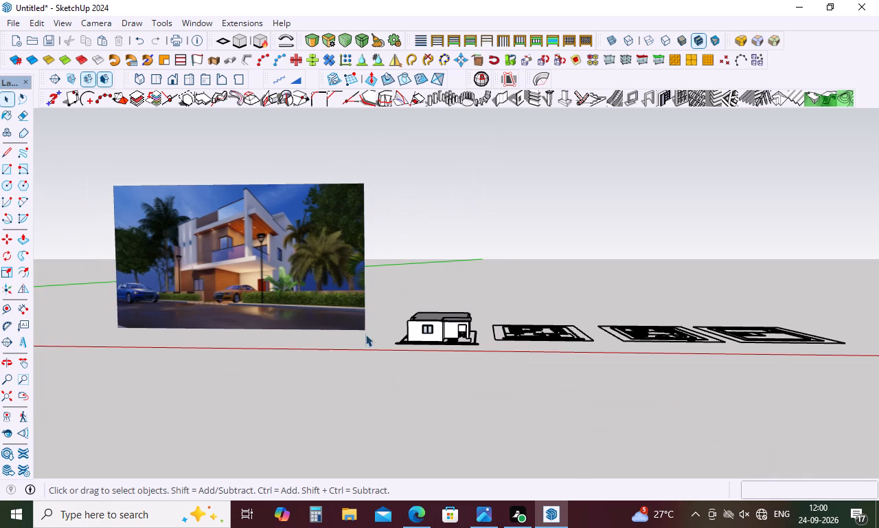
scroll(553, 336, up, 8)
middle_drag(553, 334, 553, 395)
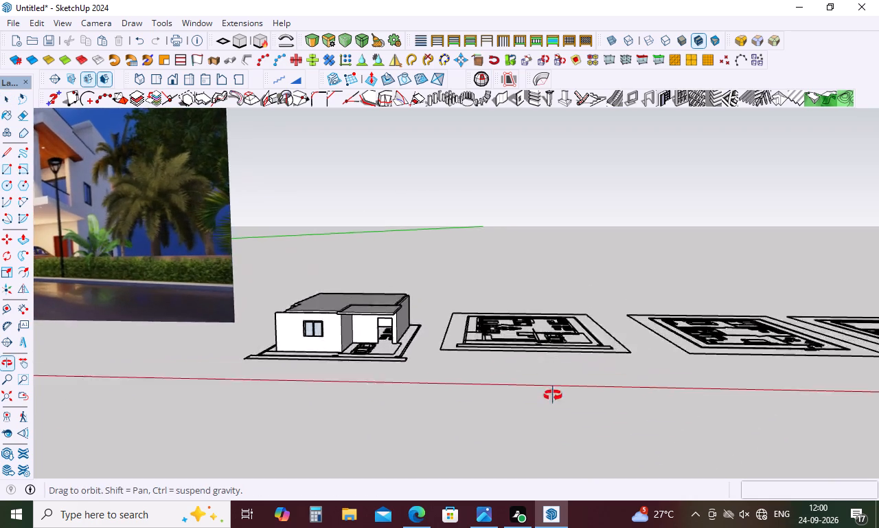
middle_drag(553, 395, 547, 471)
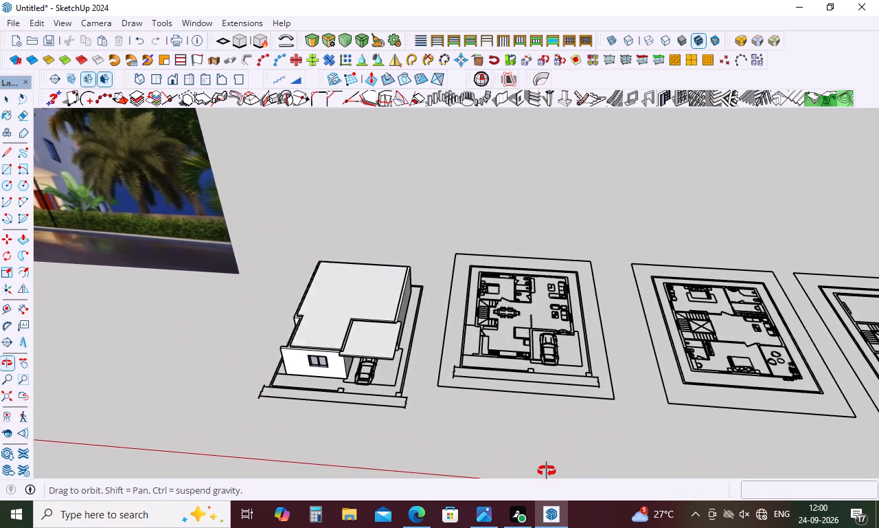
middle_drag(547, 471, 556, 357)
Examine the modelled ground floor's front window, carport opening and roof slabs from the front and above.
scroll(312, 285, up, 6)
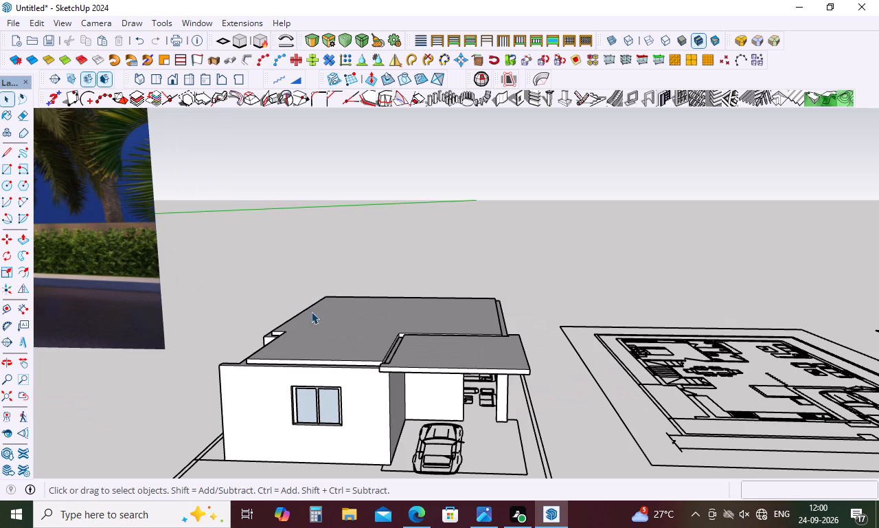
middle_drag(386, 382, 391, 353)
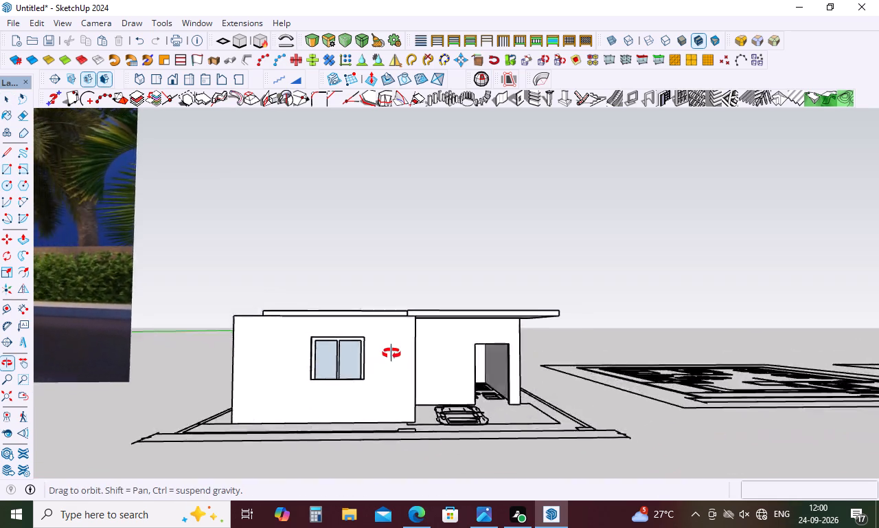
middle_drag(391, 353, 369, 390)
scroll(376, 363, down, 9)
middle_drag(378, 377, 378, 402)
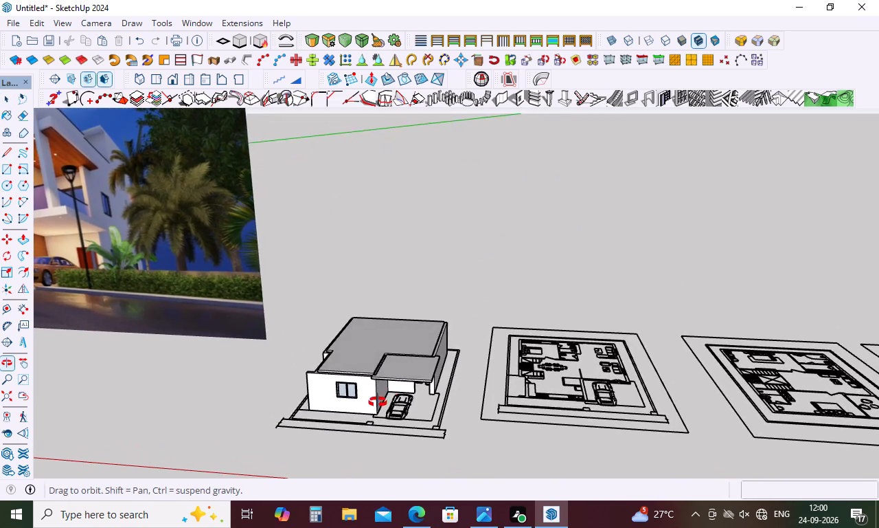
middle_drag(378, 402, 403, 393)
scroll(363, 407, up, 19)
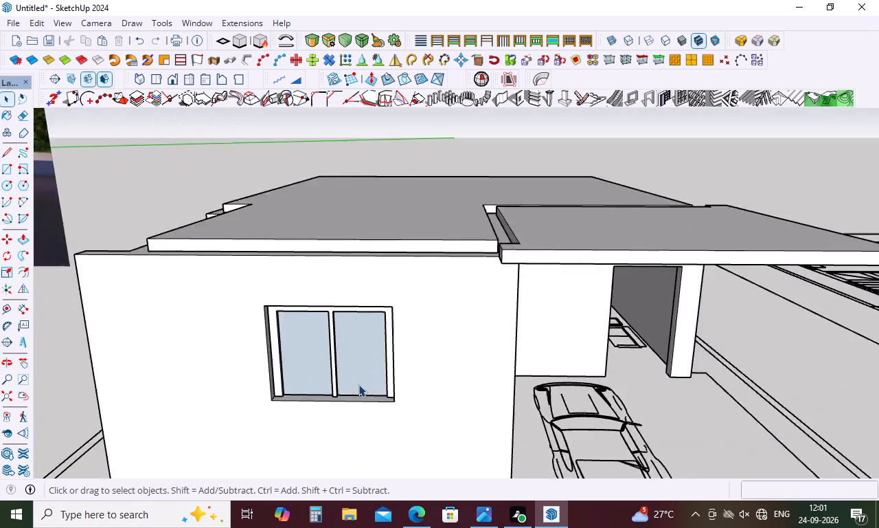
scroll(358, 386, up, 5)
scroll(358, 370, down, 10)
middle_drag(358, 370, 248, 296)
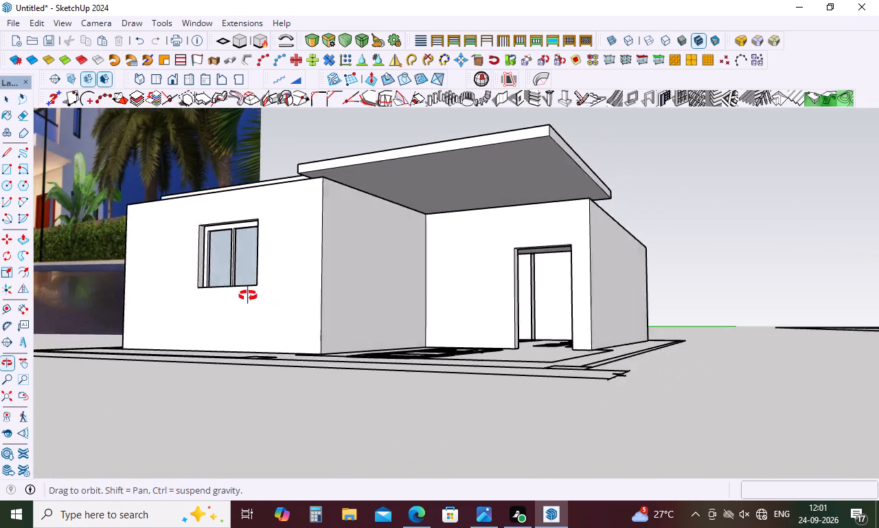
middle_drag(248, 296, 306, 327)
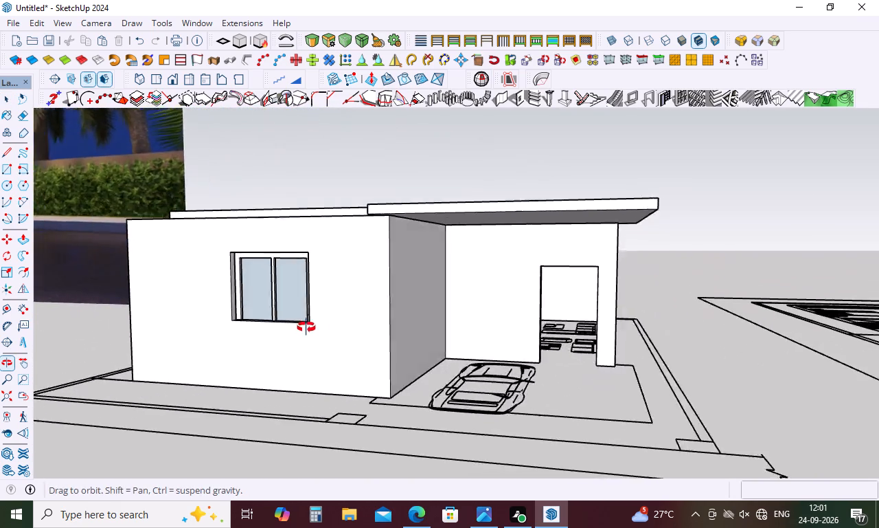
middle_drag(306, 327, 354, 338)
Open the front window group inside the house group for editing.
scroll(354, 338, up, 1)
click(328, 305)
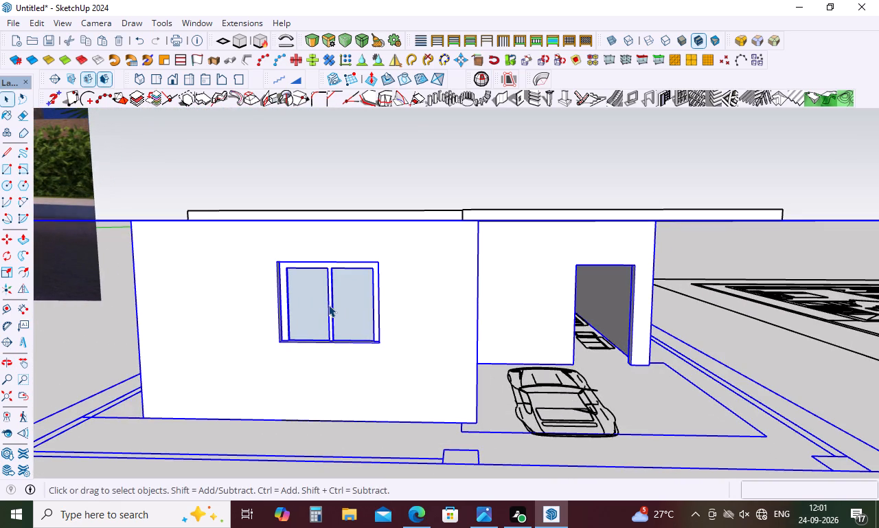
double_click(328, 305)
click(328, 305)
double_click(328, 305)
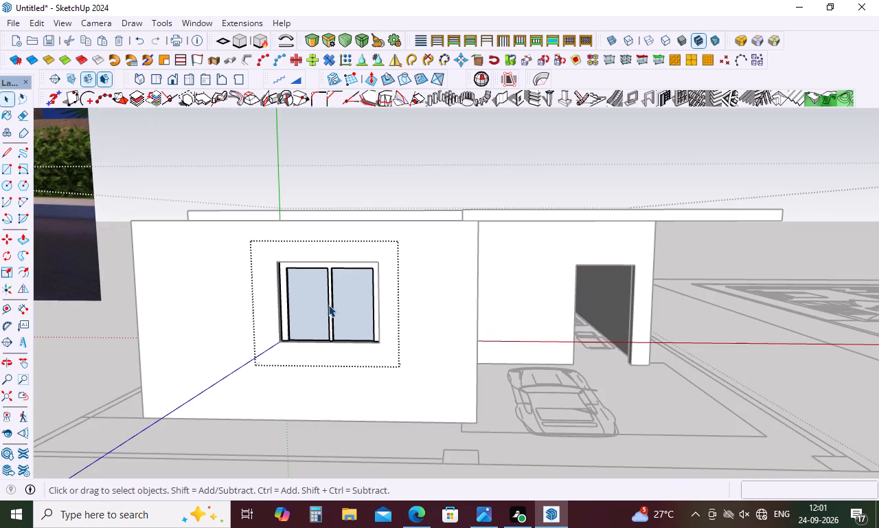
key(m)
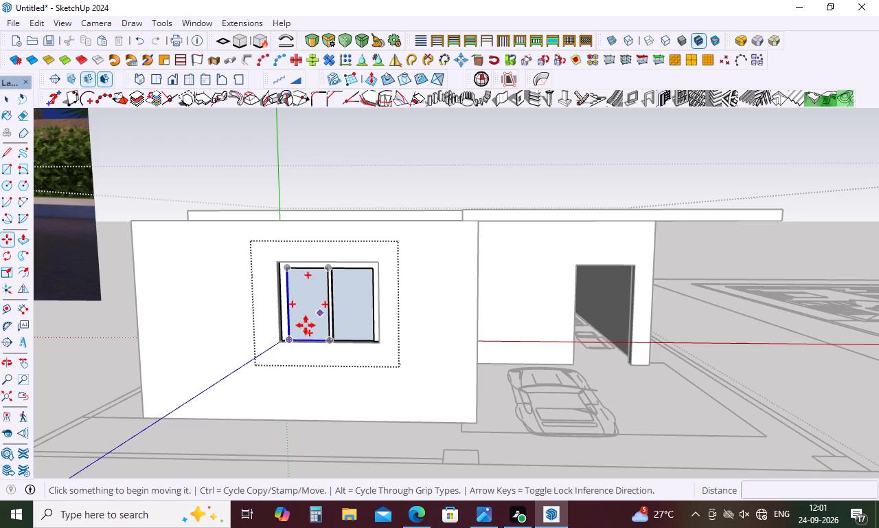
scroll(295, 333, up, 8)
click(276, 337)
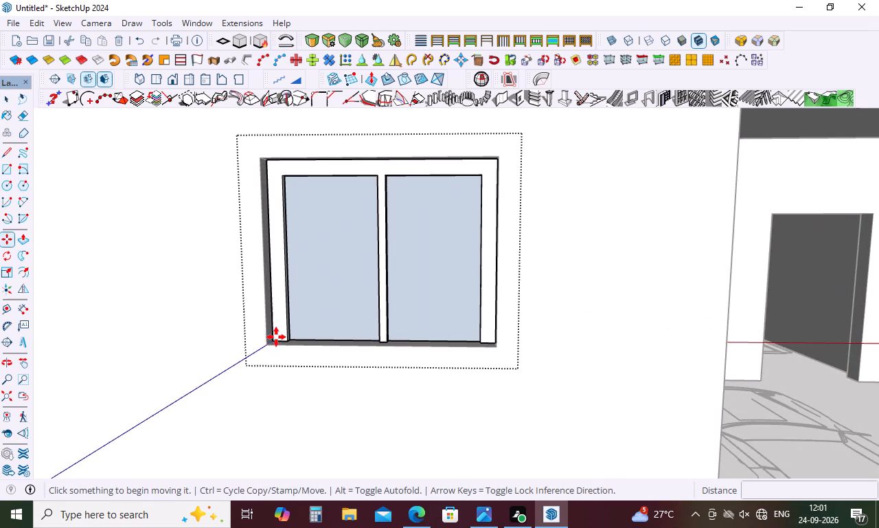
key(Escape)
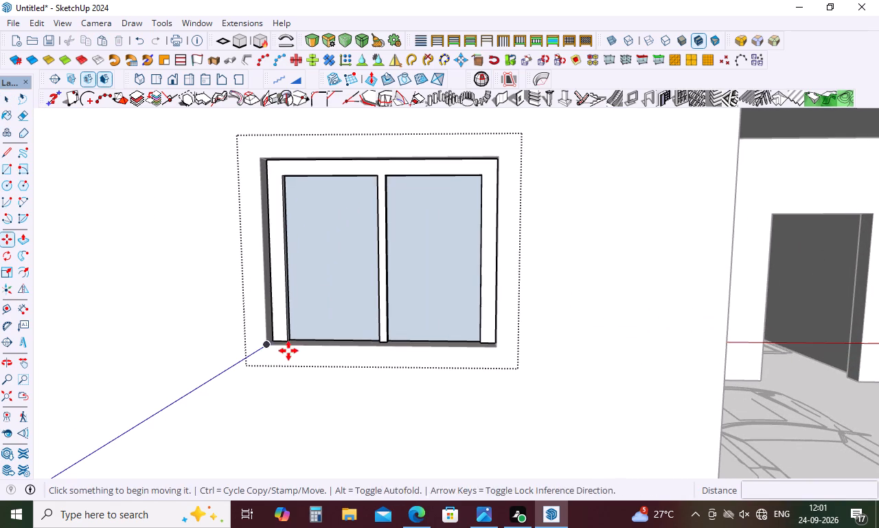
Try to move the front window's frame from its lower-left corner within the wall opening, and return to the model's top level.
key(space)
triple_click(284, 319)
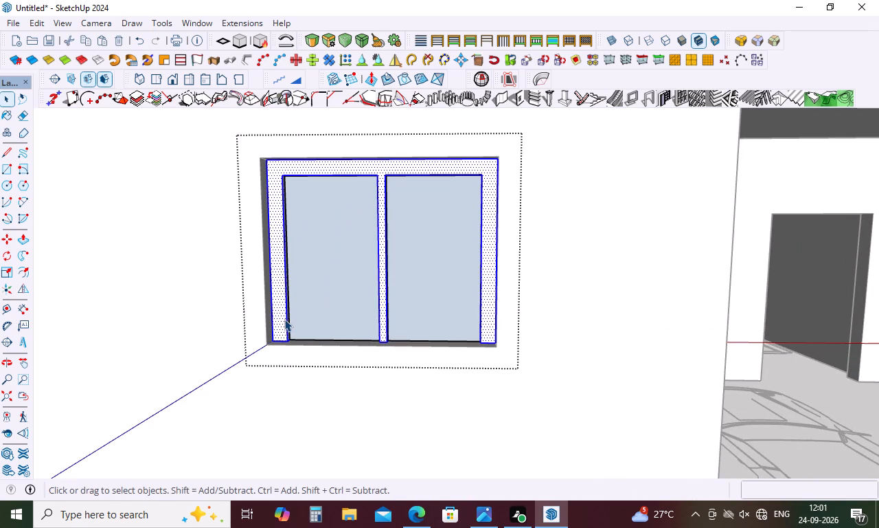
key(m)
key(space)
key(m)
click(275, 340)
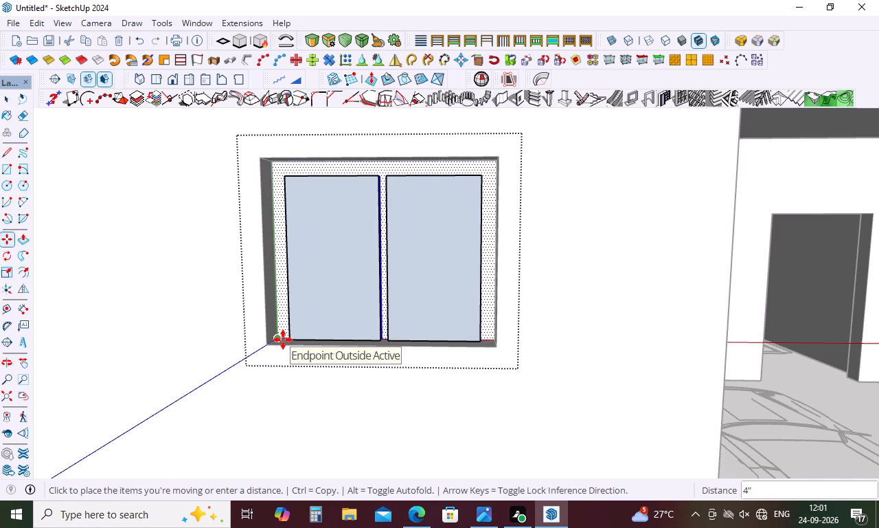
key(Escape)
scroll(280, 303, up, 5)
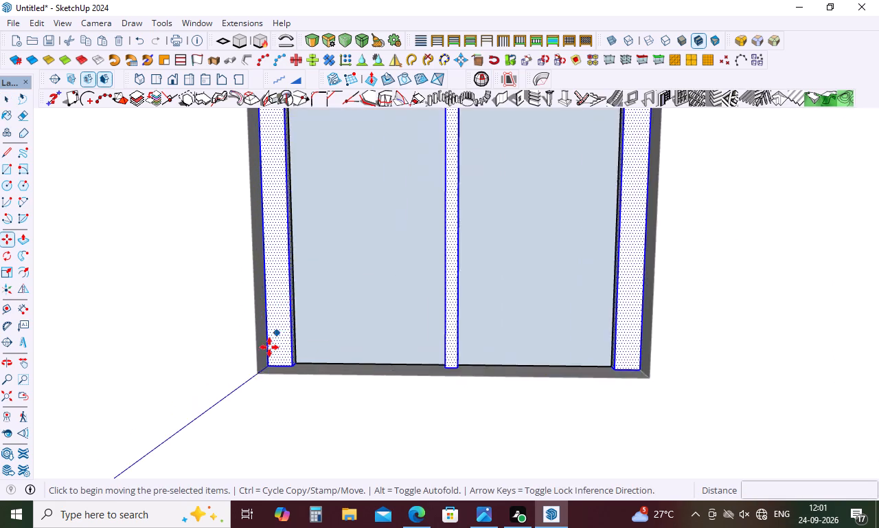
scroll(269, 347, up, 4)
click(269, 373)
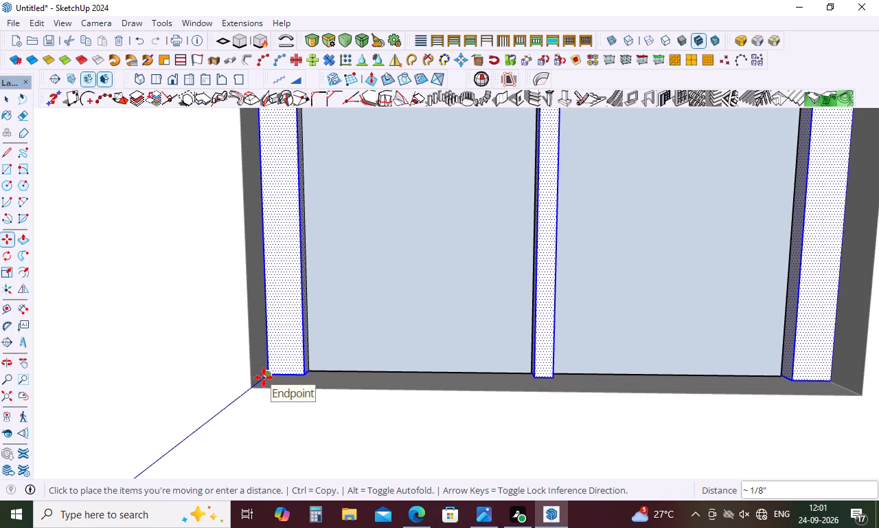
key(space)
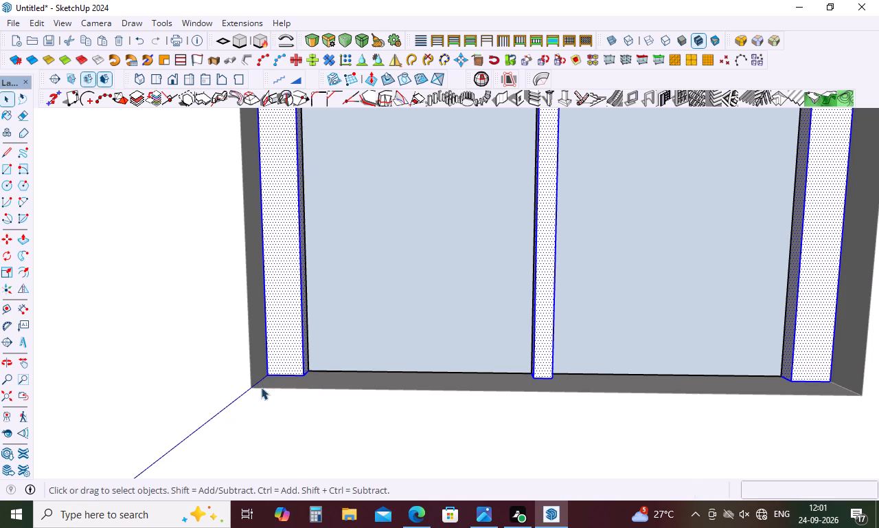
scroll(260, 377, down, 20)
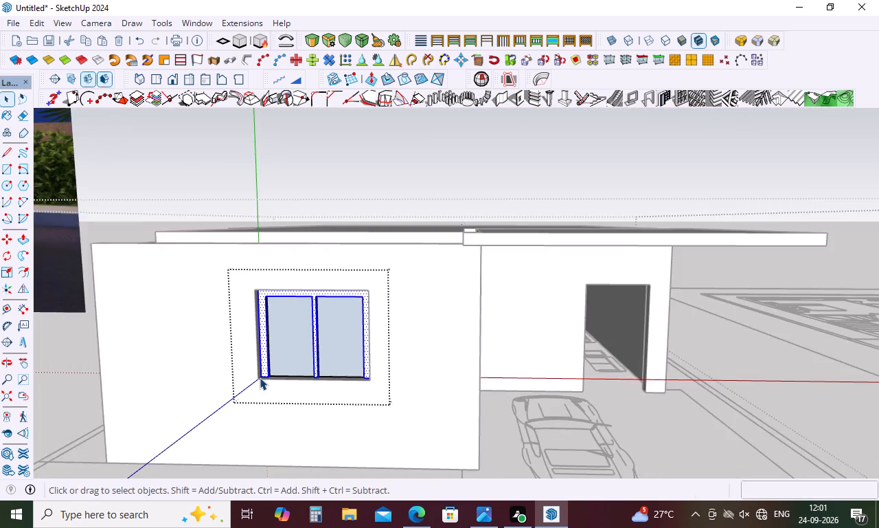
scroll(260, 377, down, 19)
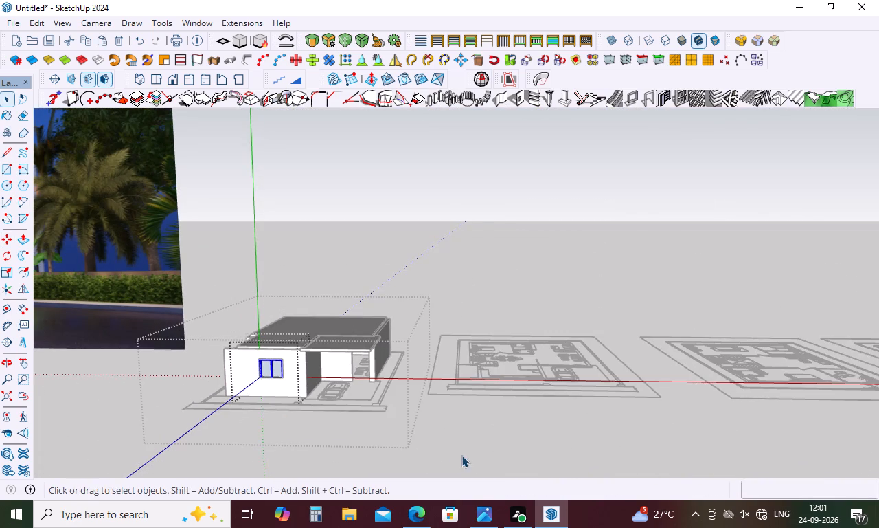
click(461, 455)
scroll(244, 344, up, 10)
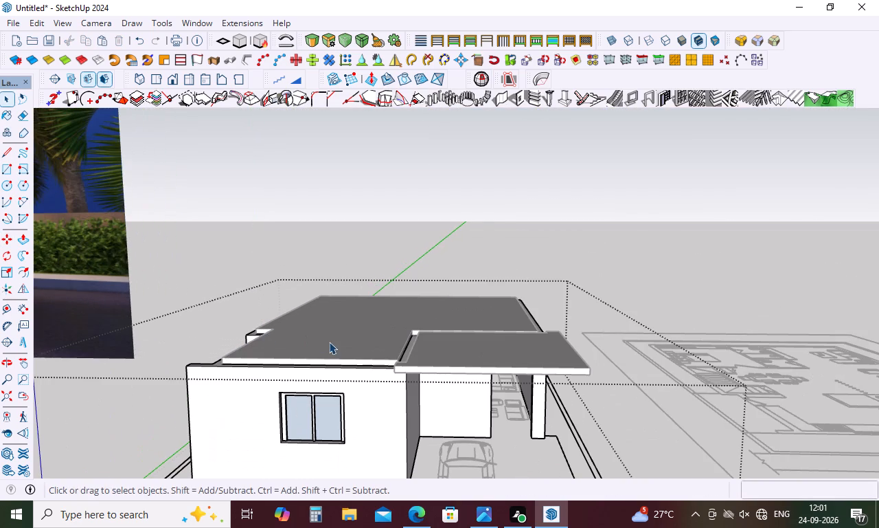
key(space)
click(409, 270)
Examine the house model from the front and above, alongside the neighbouring floor plans.
scroll(402, 278, down, 5)
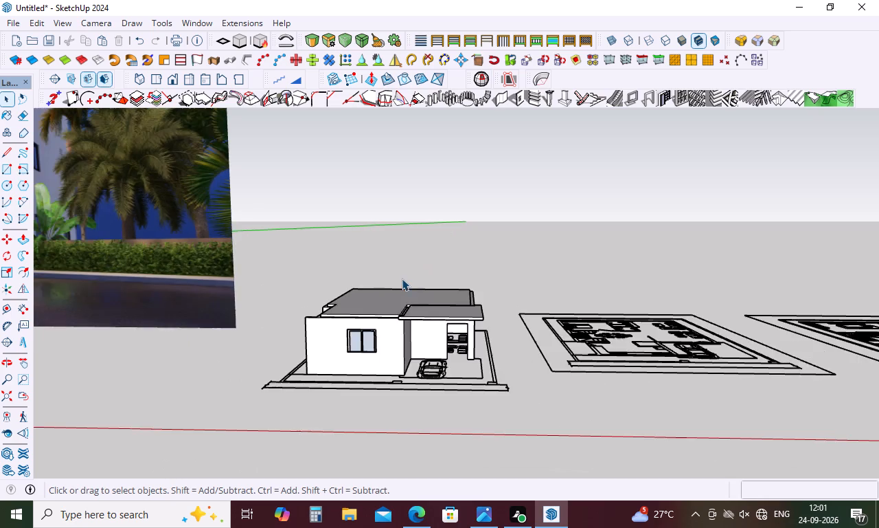
scroll(402, 278, down, 4)
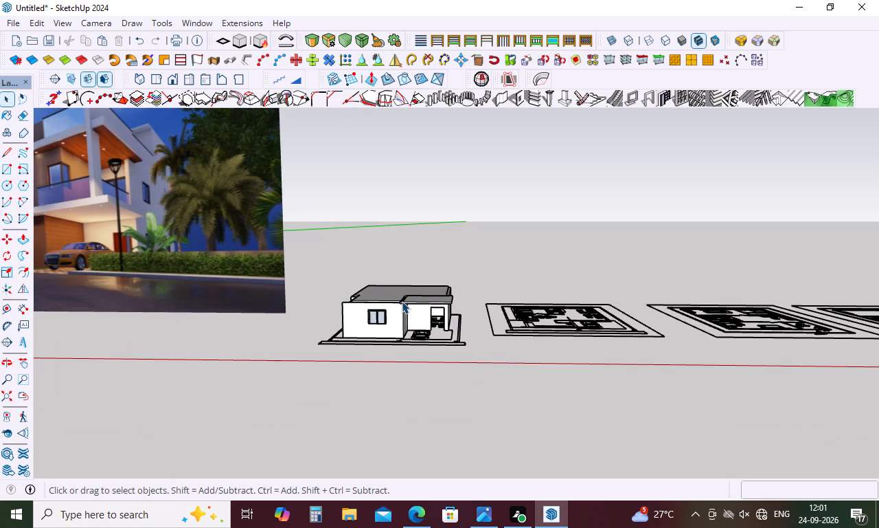
scroll(402, 301, up, 4)
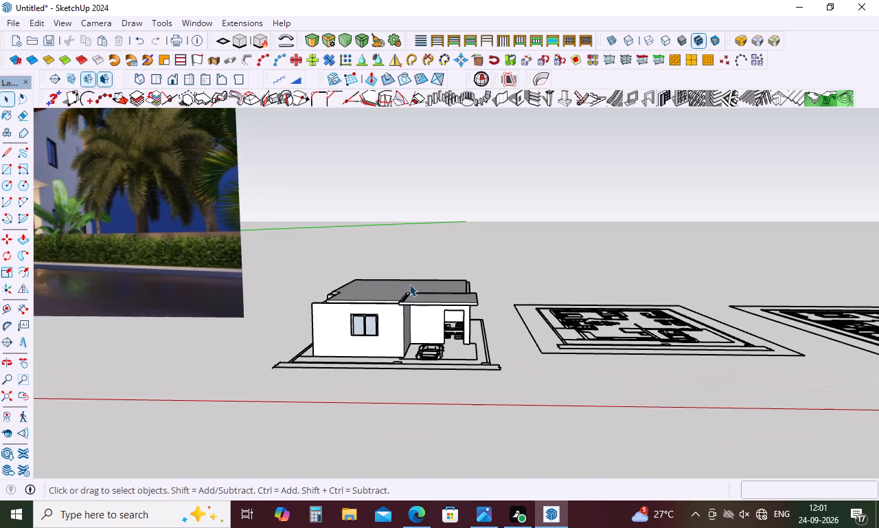
middle_drag(409, 284, 398, 418)
scroll(399, 414, up, 8)
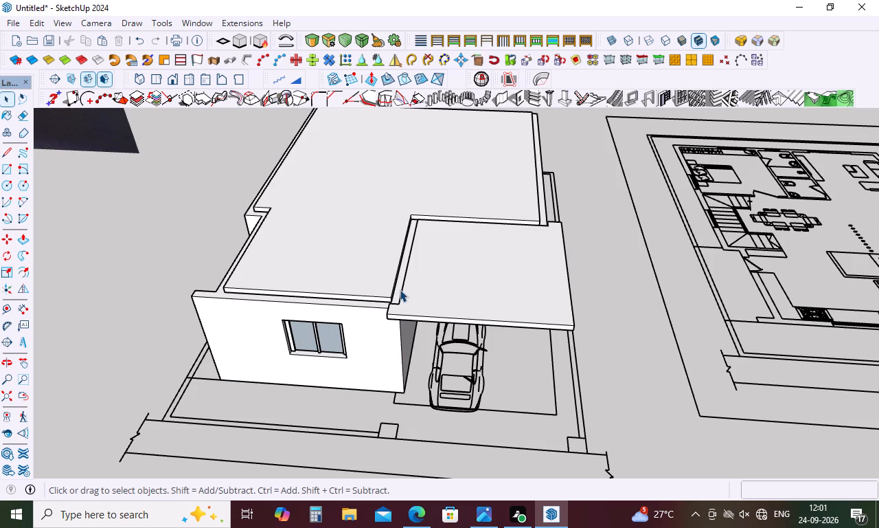
scroll(400, 289, up, 4)
scroll(400, 289, down, 11)
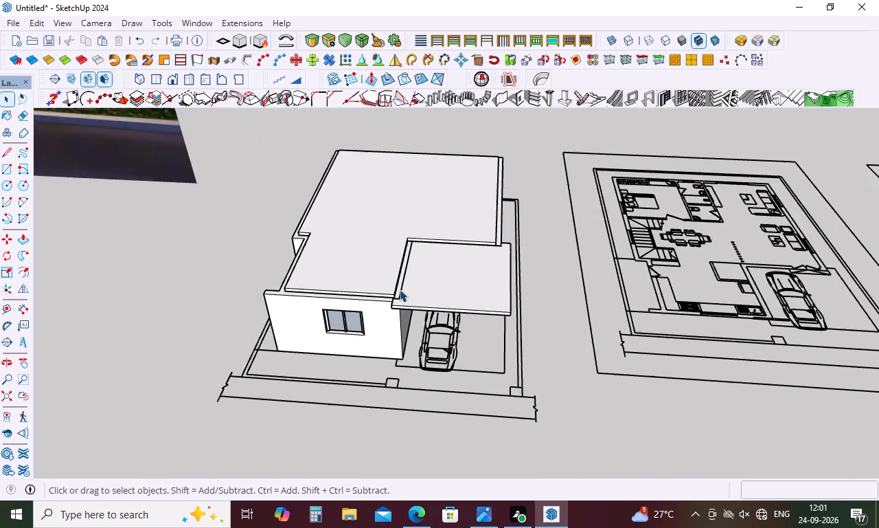
scroll(400, 289, down, 7)
scroll(664, 283, up, 4)
middle_drag(646, 280, 644, 290)
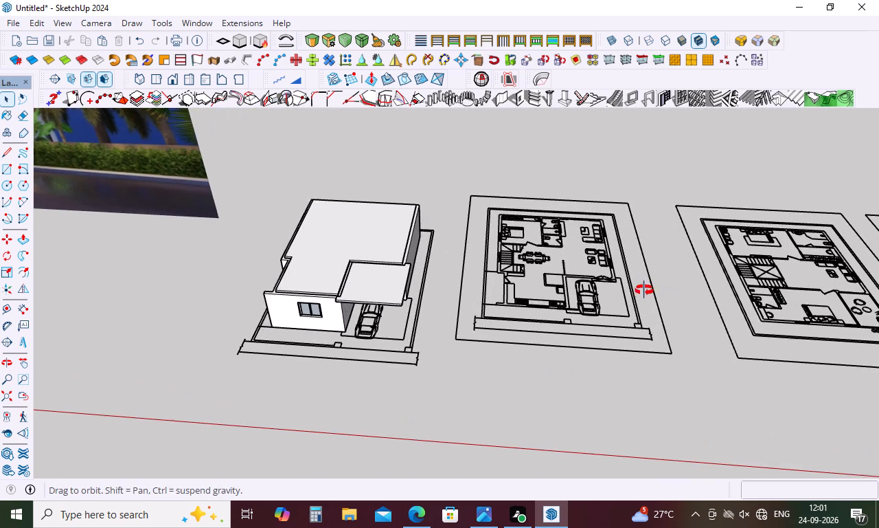
middle_drag(644, 290, 641, 309)
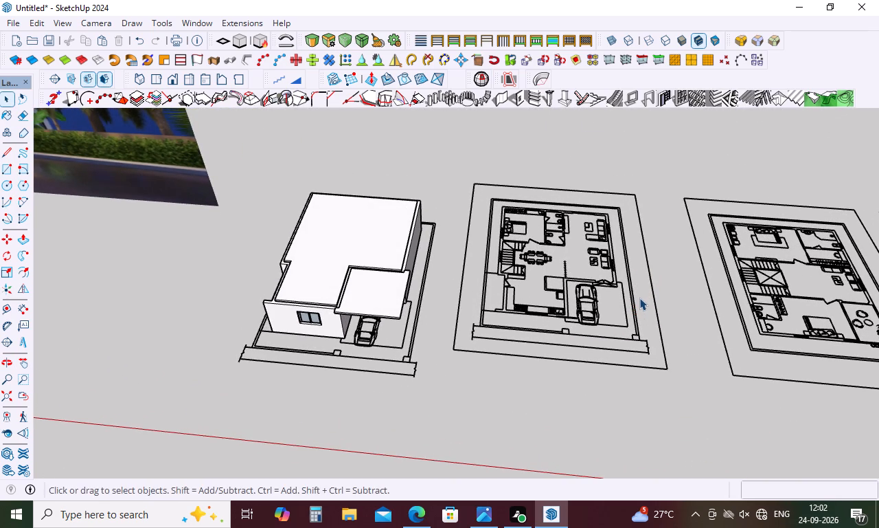
scroll(639, 291, up, 5)
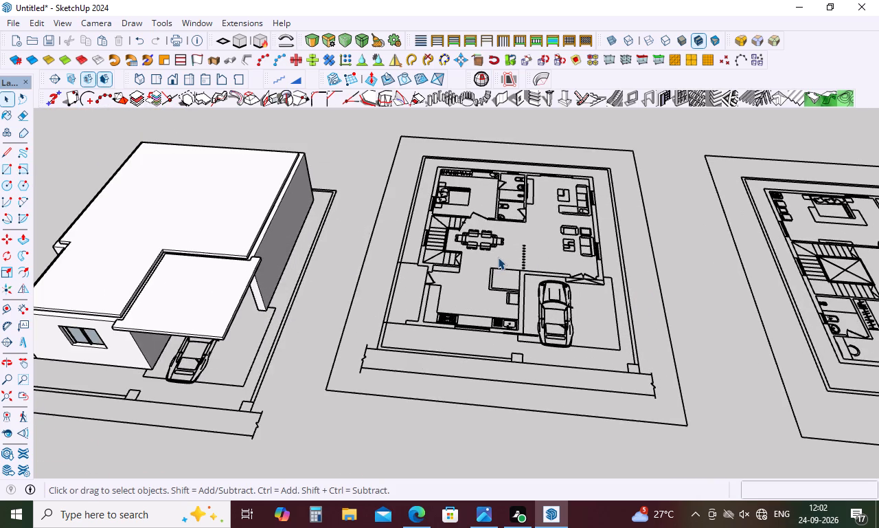
scroll(498, 257, down, 9)
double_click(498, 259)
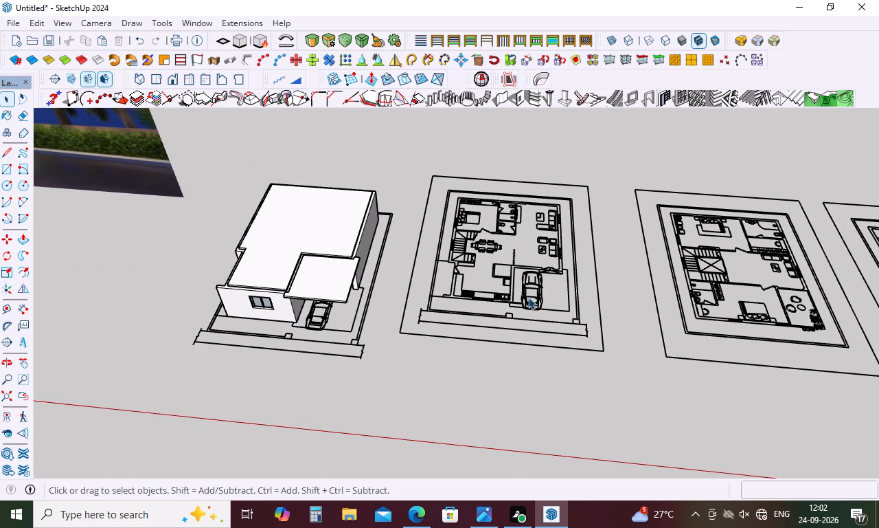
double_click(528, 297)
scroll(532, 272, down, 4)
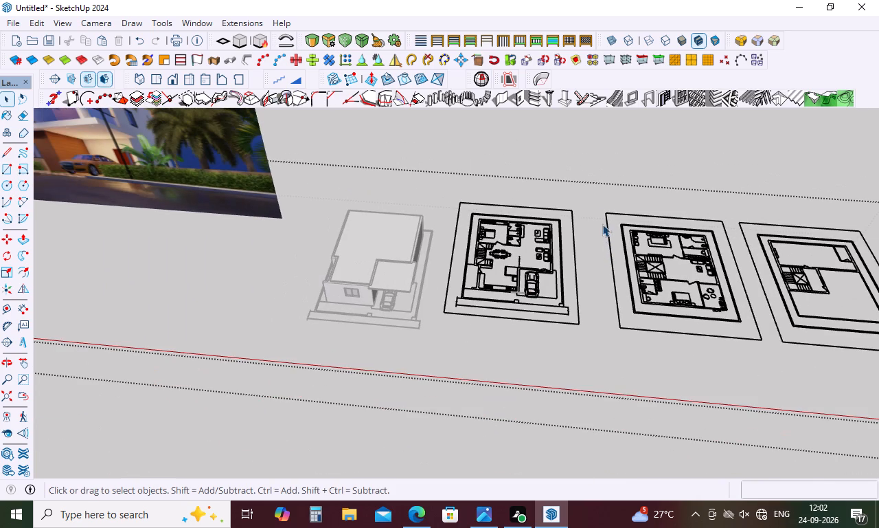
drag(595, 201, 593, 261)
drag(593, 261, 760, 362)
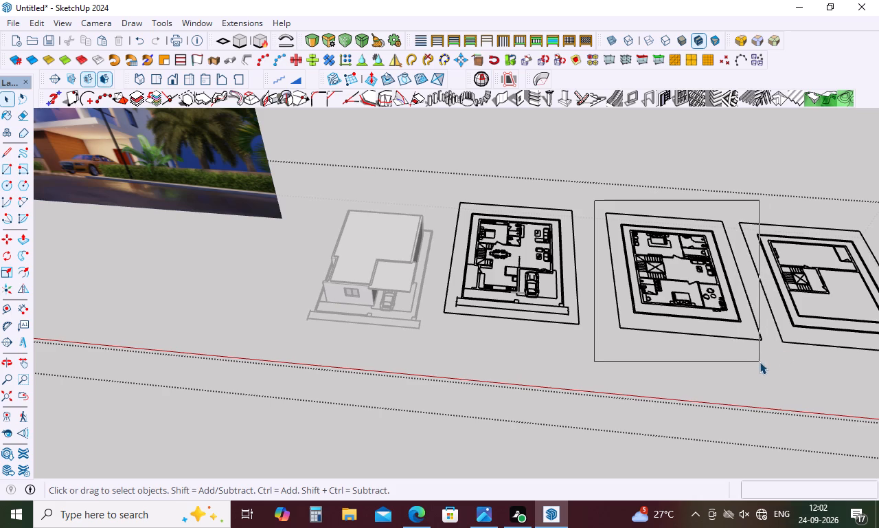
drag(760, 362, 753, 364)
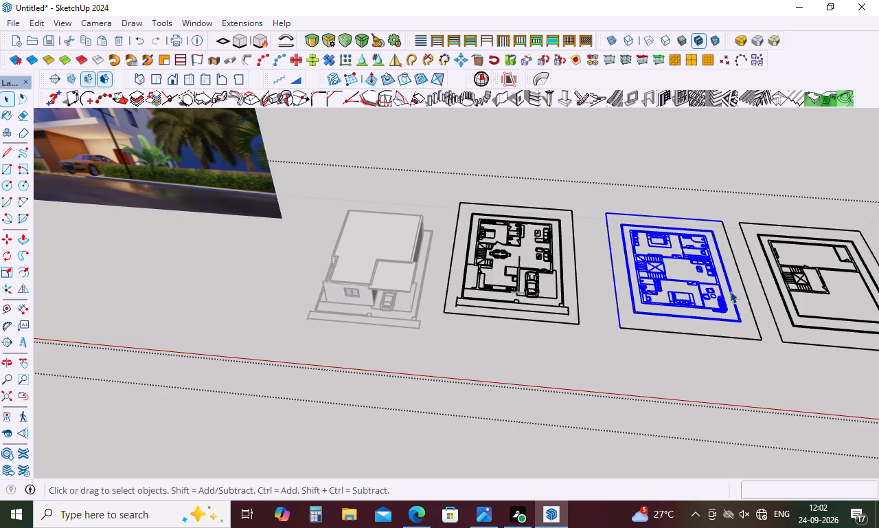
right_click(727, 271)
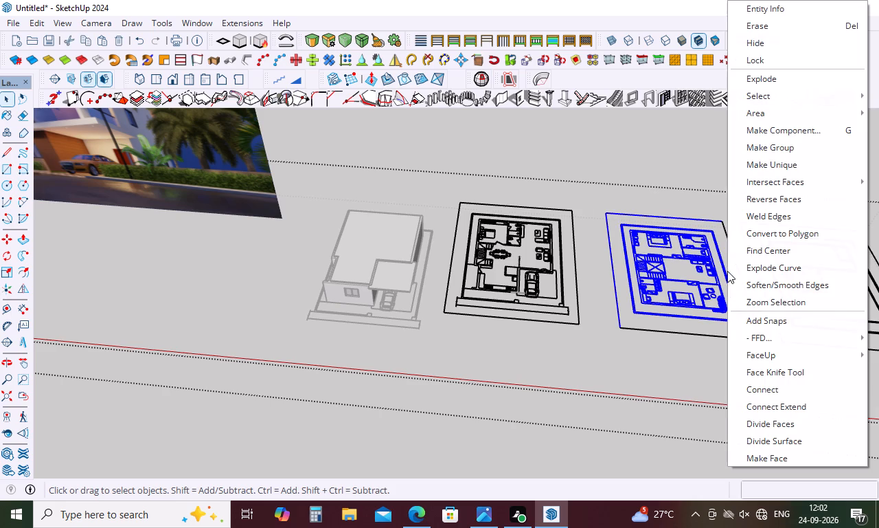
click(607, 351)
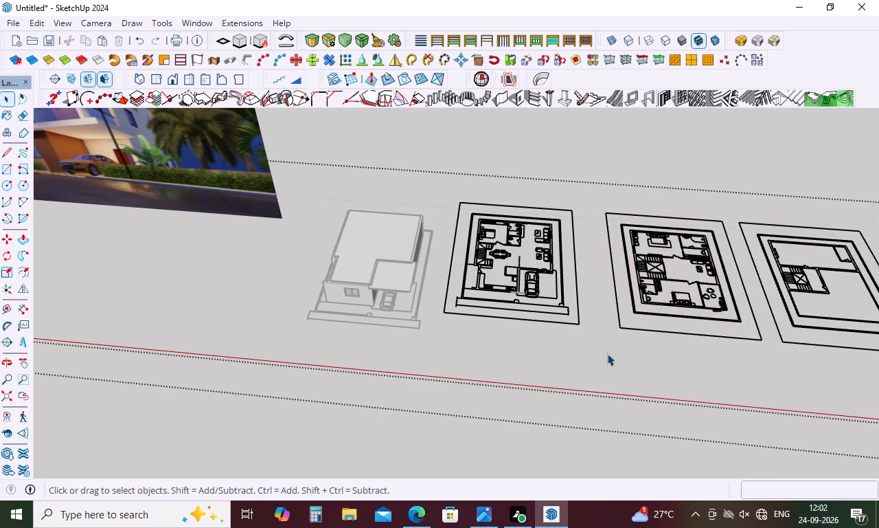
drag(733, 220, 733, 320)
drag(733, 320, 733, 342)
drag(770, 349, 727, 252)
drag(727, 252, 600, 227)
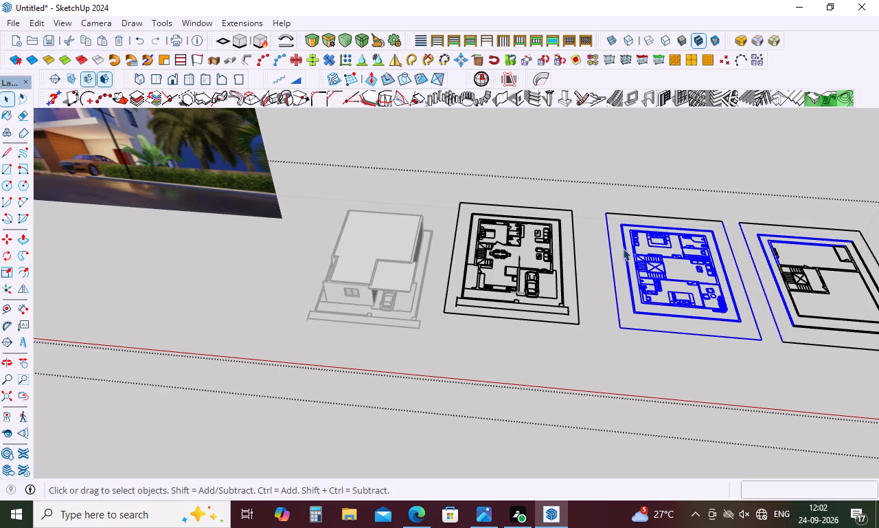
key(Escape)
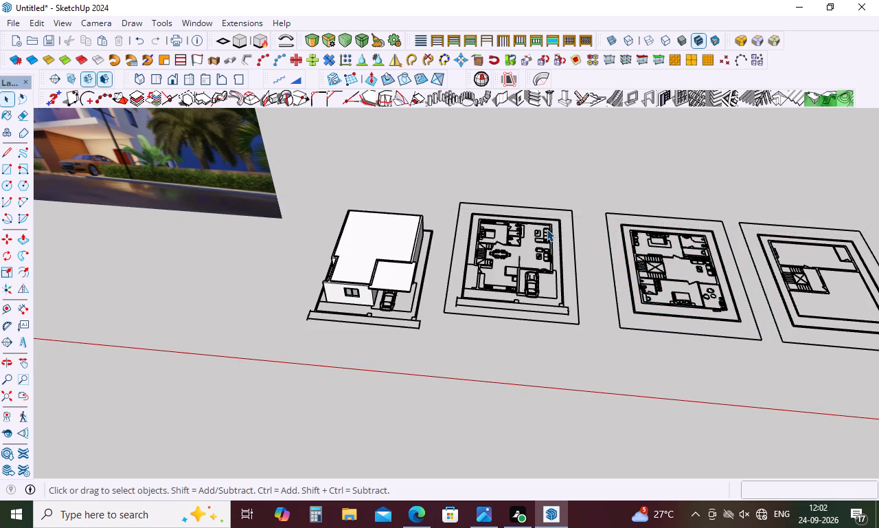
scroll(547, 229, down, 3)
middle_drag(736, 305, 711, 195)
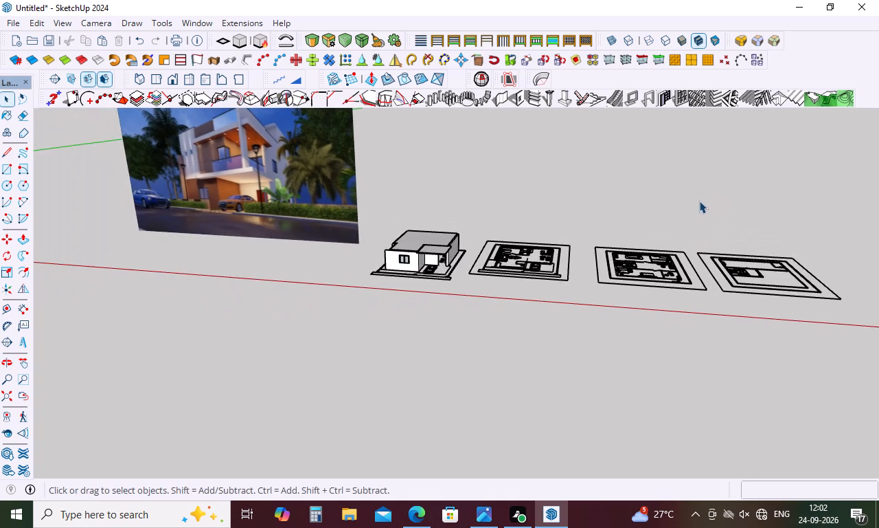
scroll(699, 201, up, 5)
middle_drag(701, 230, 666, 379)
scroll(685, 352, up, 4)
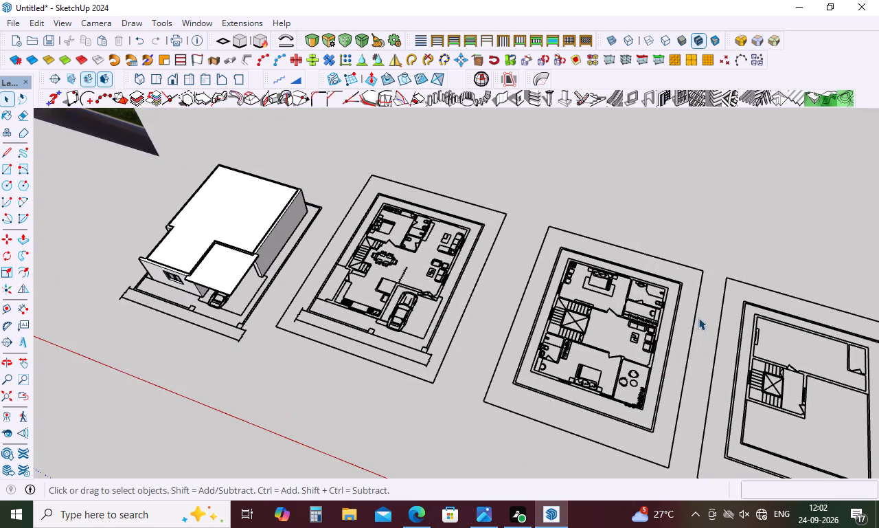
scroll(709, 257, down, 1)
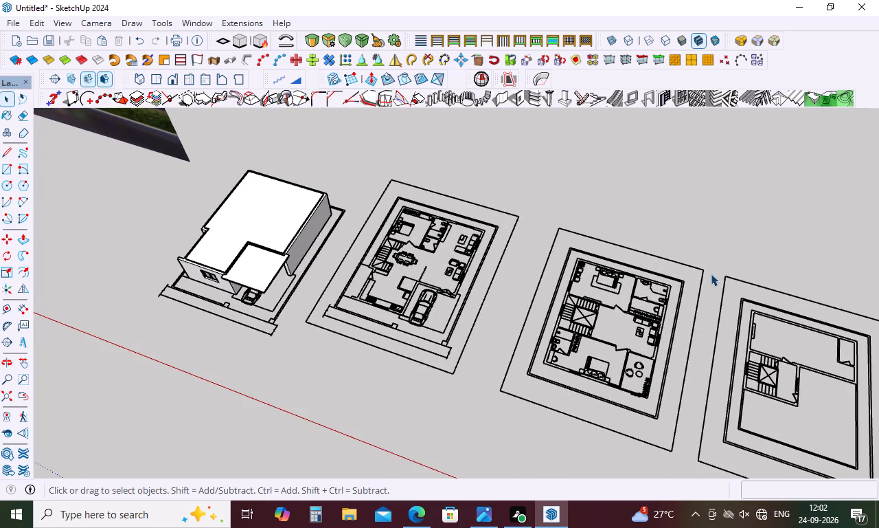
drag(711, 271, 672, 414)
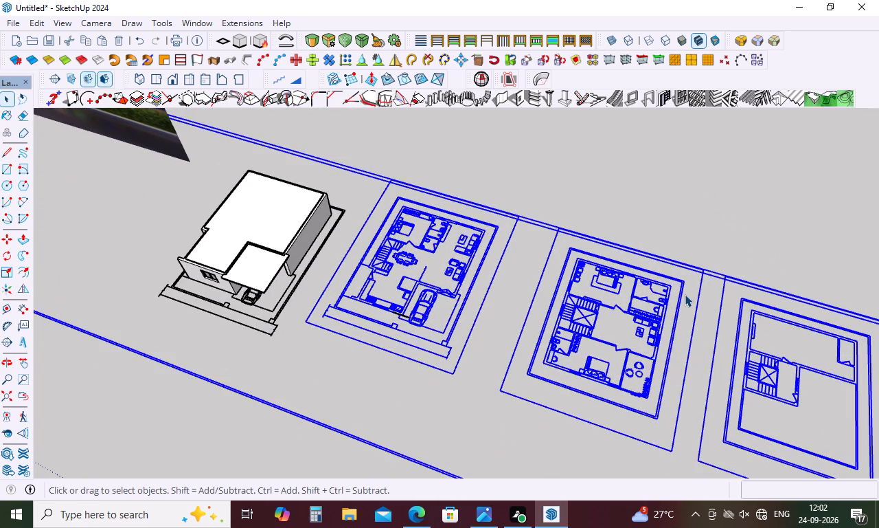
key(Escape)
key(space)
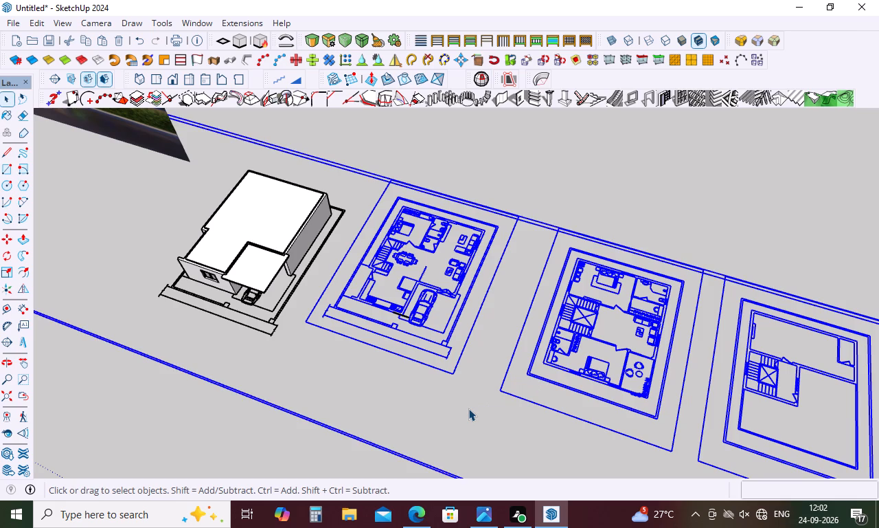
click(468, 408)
Copy the upper floor's furnished plan with its compound wall outline from inside the floor plans group, and return to the model's top level.
double_click(540, 390)
double_click(549, 383)
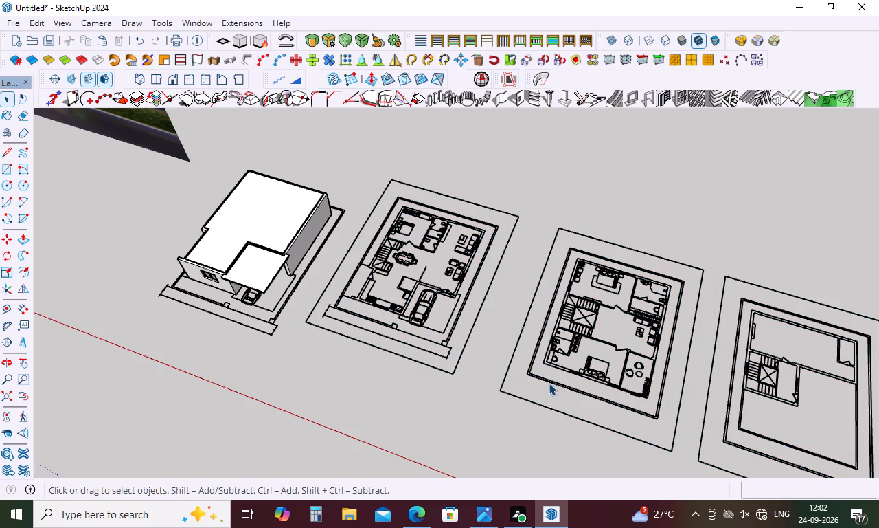
drag(549, 214, 532, 275)
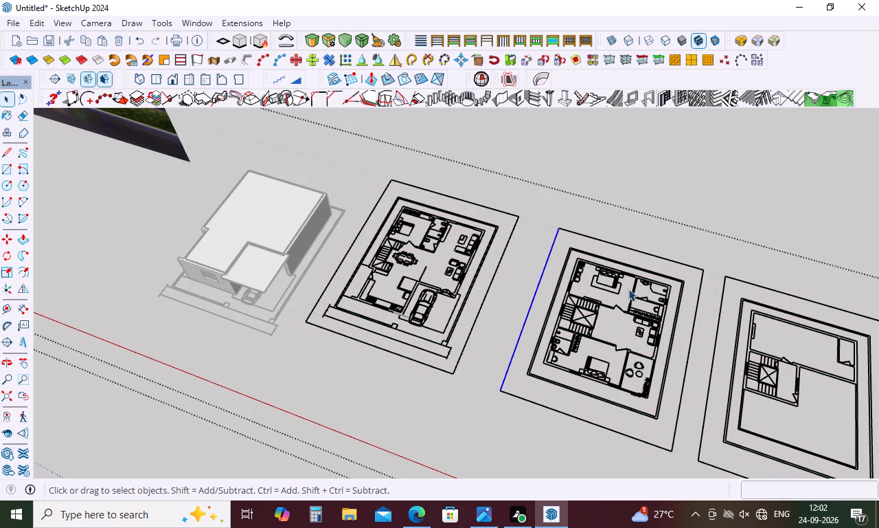
scroll(682, 327, up, 4)
middle_drag(736, 350, 778, 232)
scroll(745, 318, up, 3)
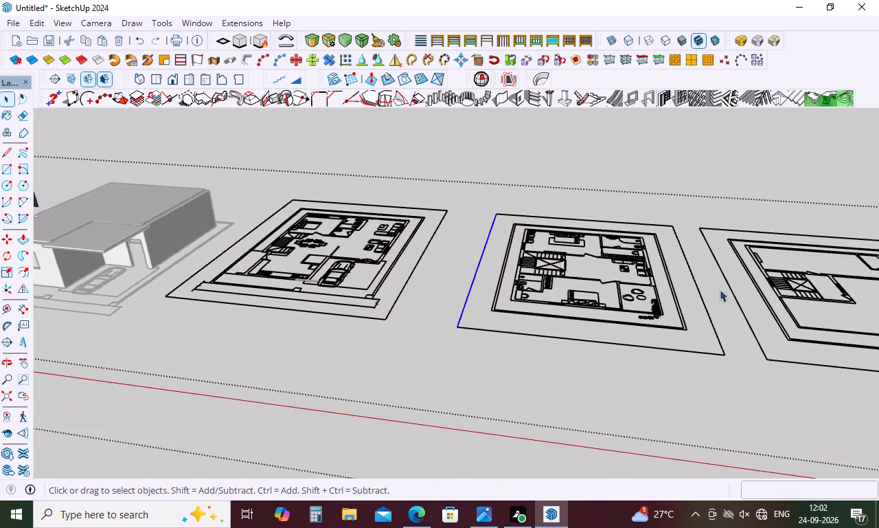
scroll(720, 289, up, 6)
middle_drag(729, 300, 795, 225)
middle_drag(604, 247, 604, 248)
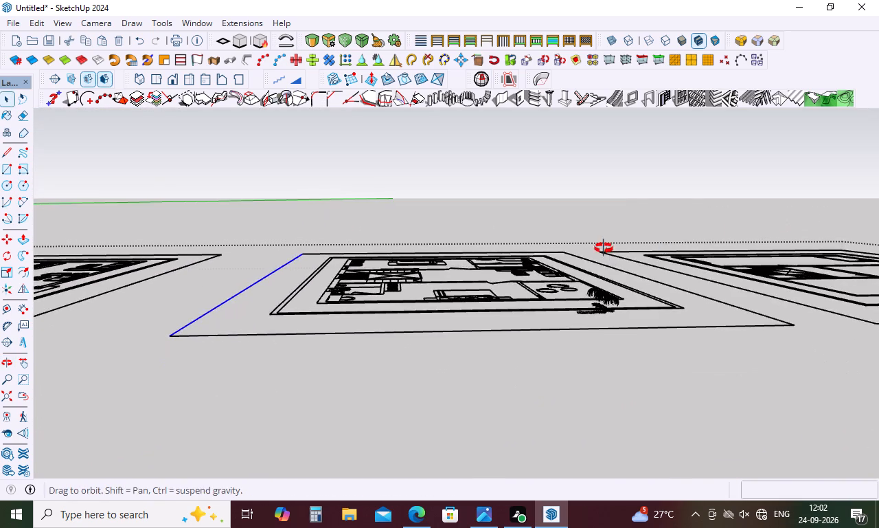
middle_drag(604, 248, 602, 351)
scroll(569, 279, down, 12)
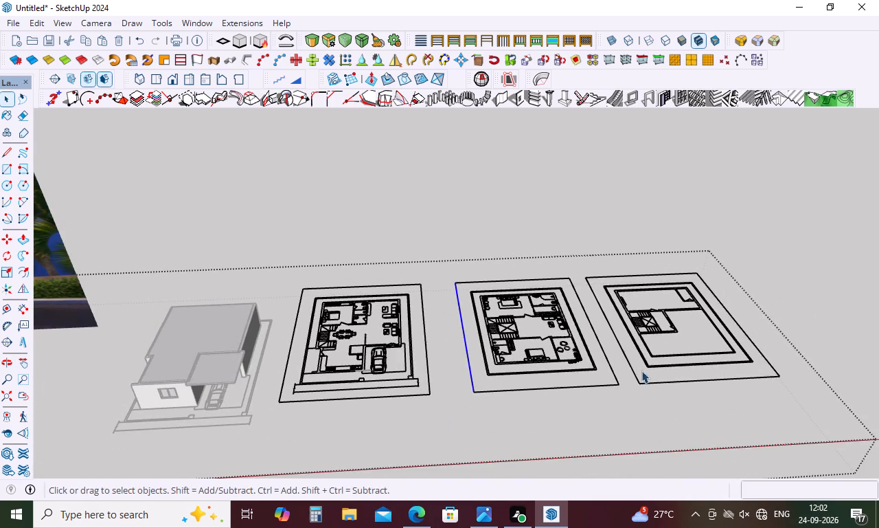
middle_click(641, 371)
middle_drag(641, 371, 639, 386)
middle_drag(419, 274, 415, 401)
scroll(339, 203, up, 4)
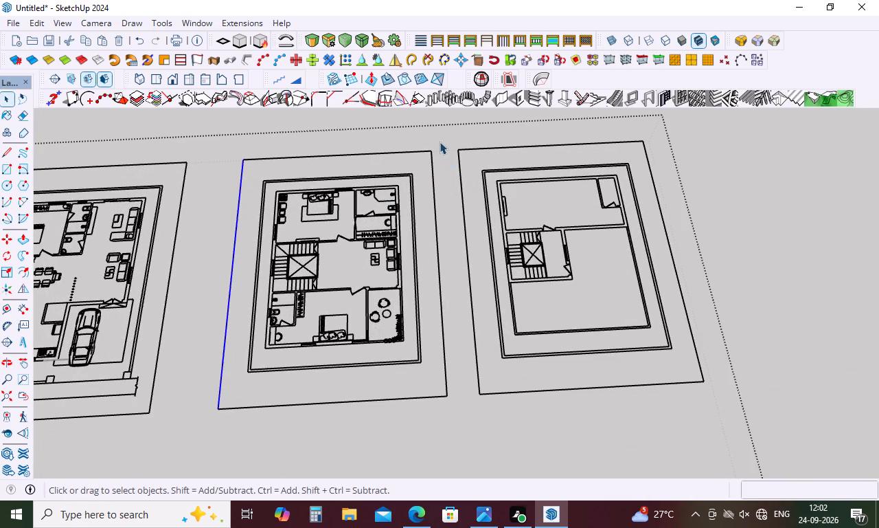
drag(441, 140, 441, 231)
drag(222, 144, 350, 423)
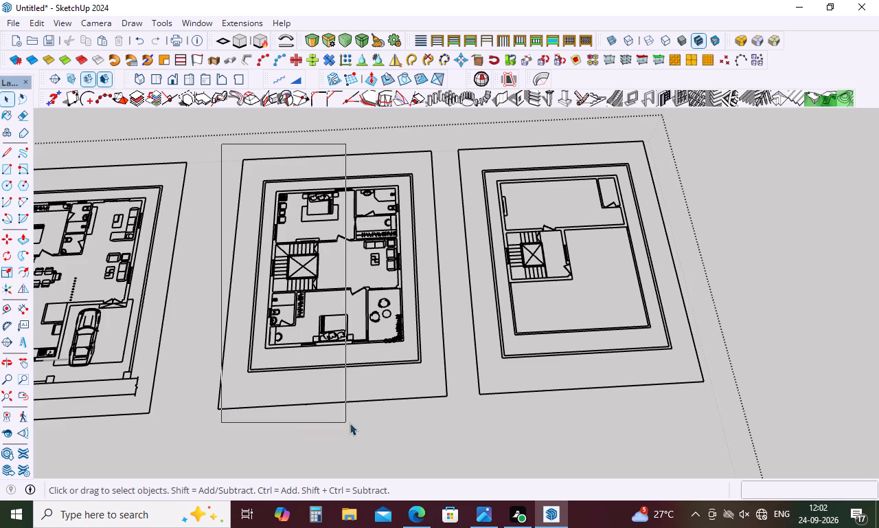
drag(350, 423, 437, 408)
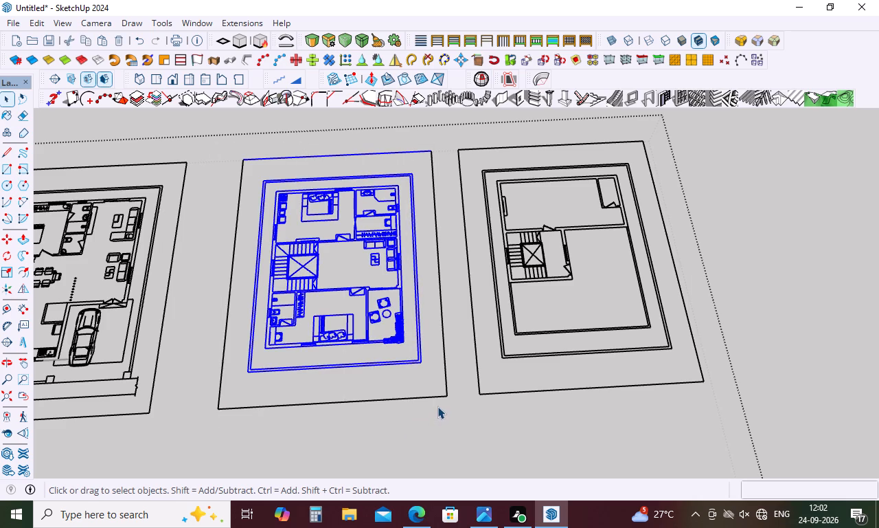
key(ctrl+c)
key(ctrl+v)
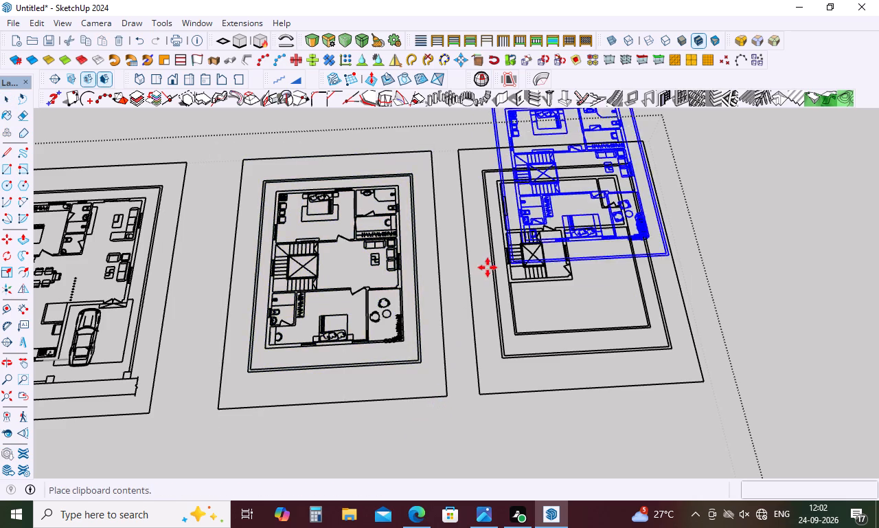
scroll(495, 257, down, 5)
key(Escape)
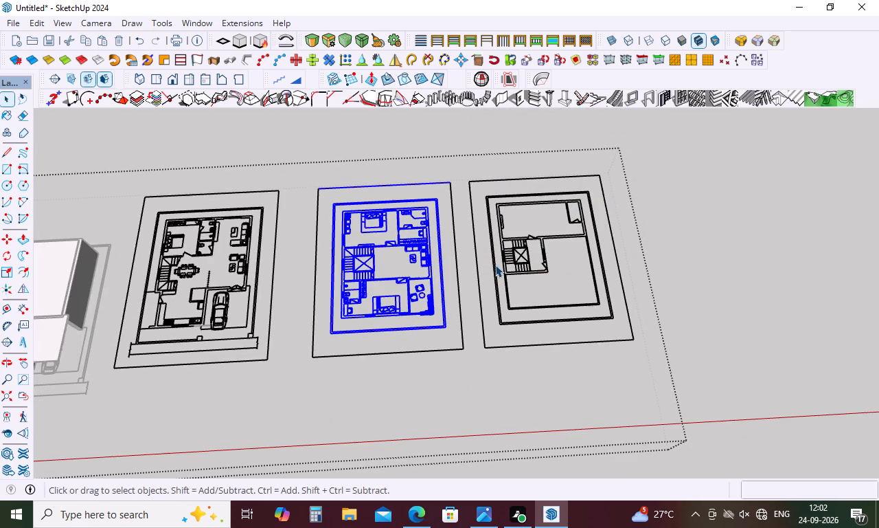
click(696, 307)
Paste the copied upper floor plan on open ground in front of the reference image, beside the house model.
scroll(621, 269, down, 4)
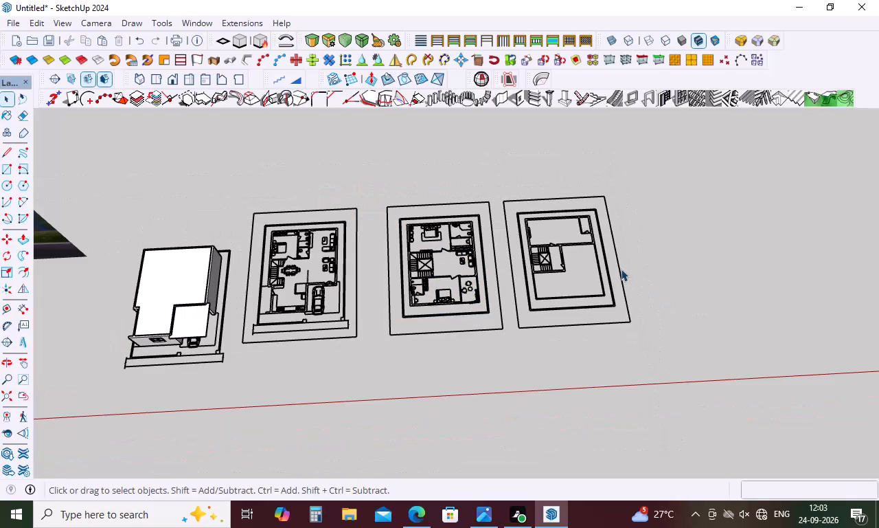
key(ctrl+v)
scroll(621, 269, down, 4)
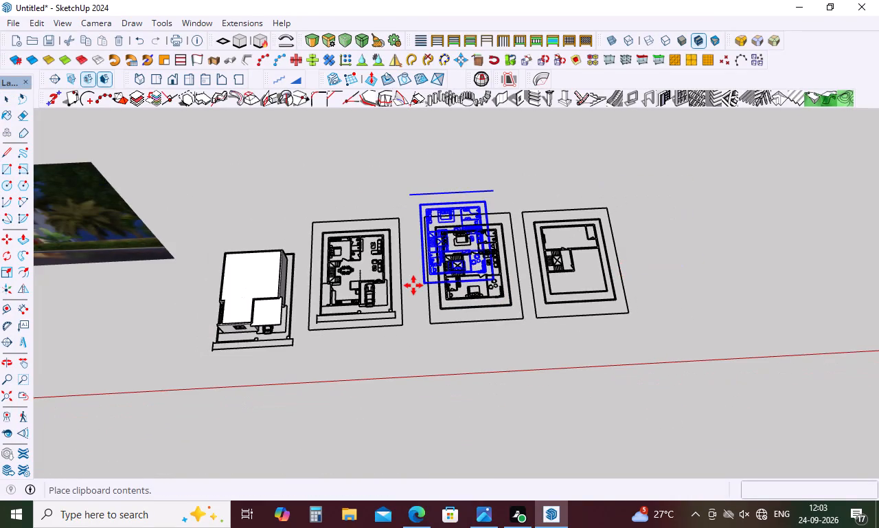
scroll(413, 285, down, 12)
scroll(273, 307, up, 4)
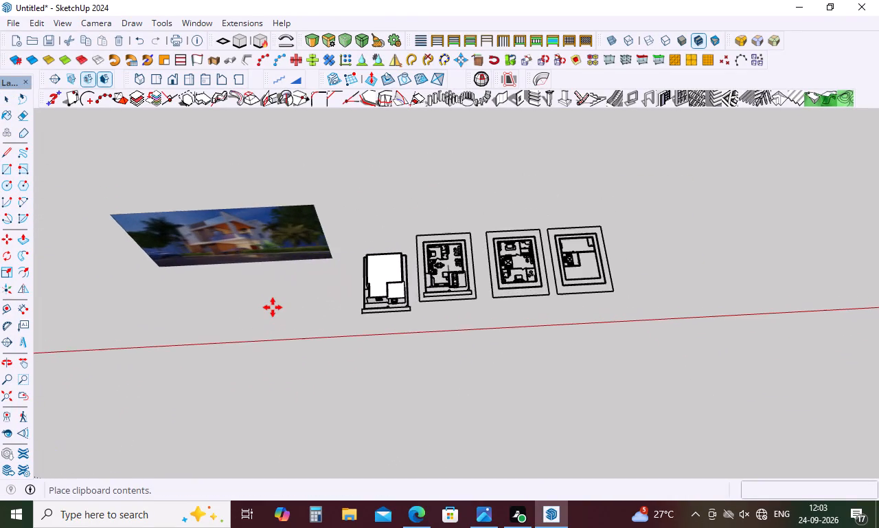
scroll(273, 324, up, 4)
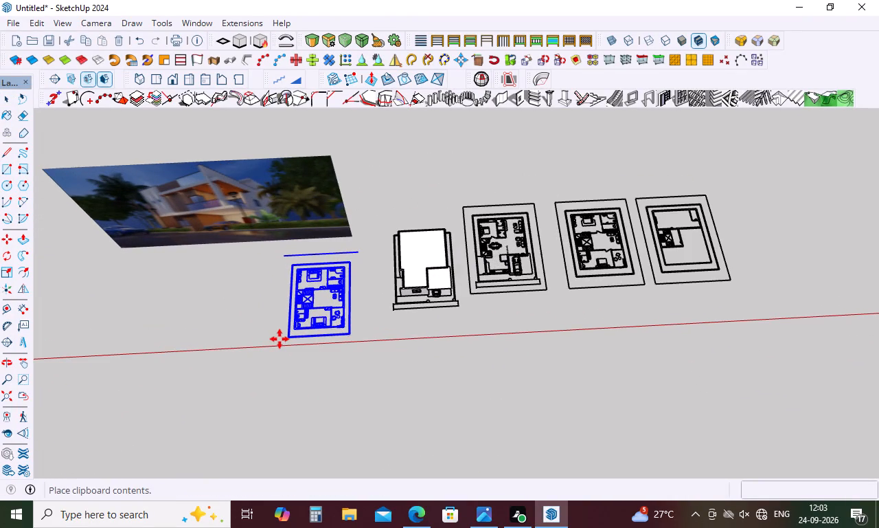
click(279, 339)
key(space)
scroll(286, 245, up, 5)
key(space)
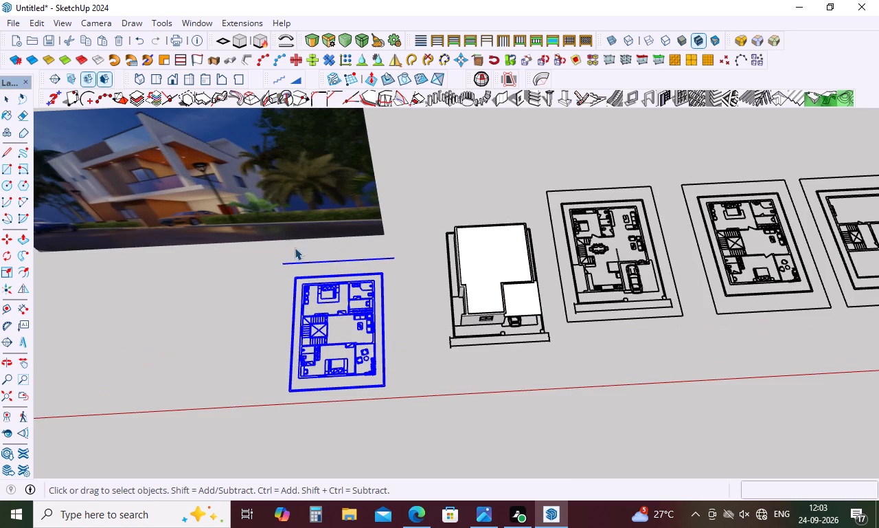
click(295, 417)
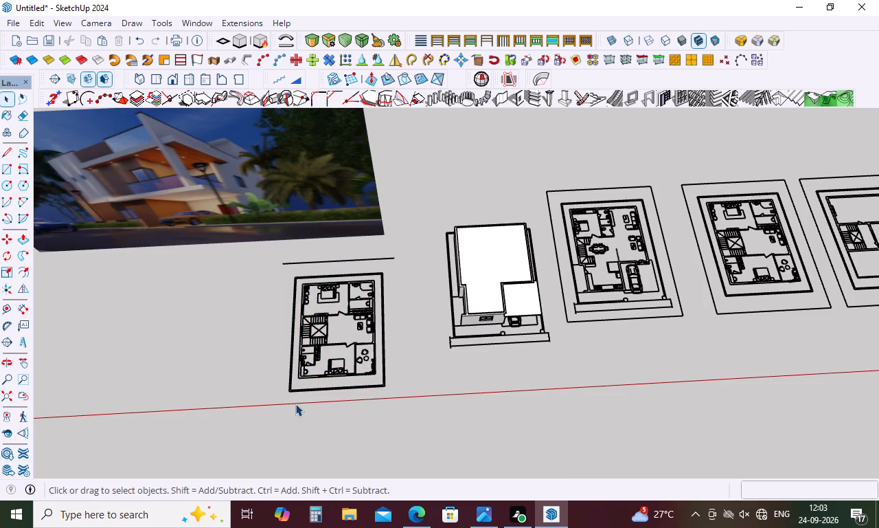
Erase the stray site boundary line behind the pasted upper floor plan.
key(e)
drag(325, 258, 325, 266)
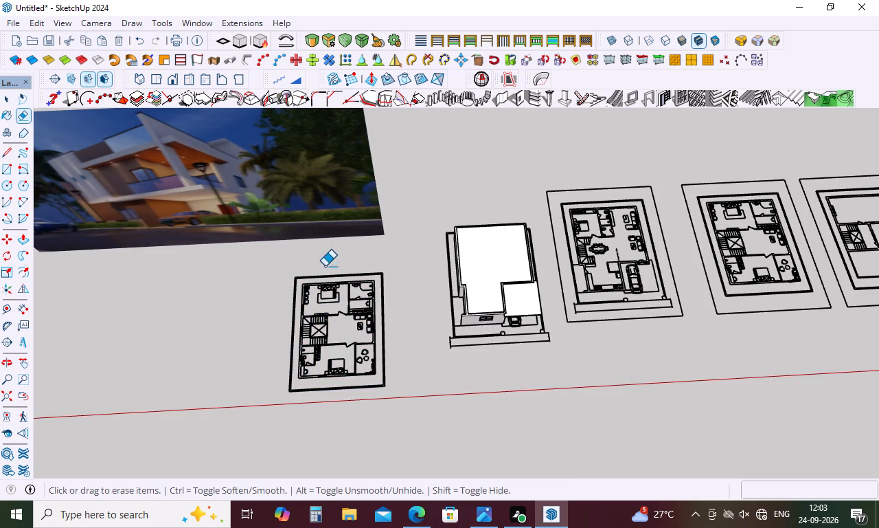
Erase the double compound wall outline around all sides of the pasted upper floor plan.
scroll(304, 302, up, 15)
scroll(304, 260, up, 6)
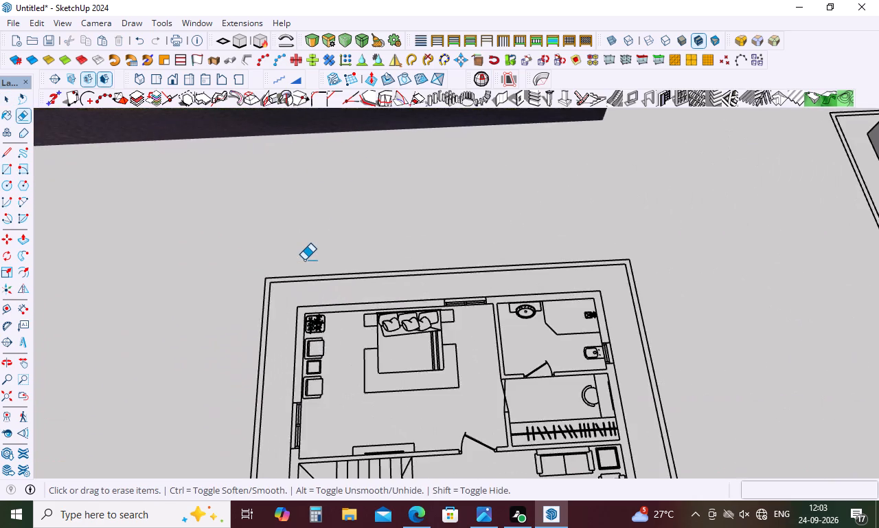
scroll(304, 260, up, 5)
drag(308, 266, 220, 338)
scroll(309, 194, down, 9)
drag(552, 277, 544, 315)
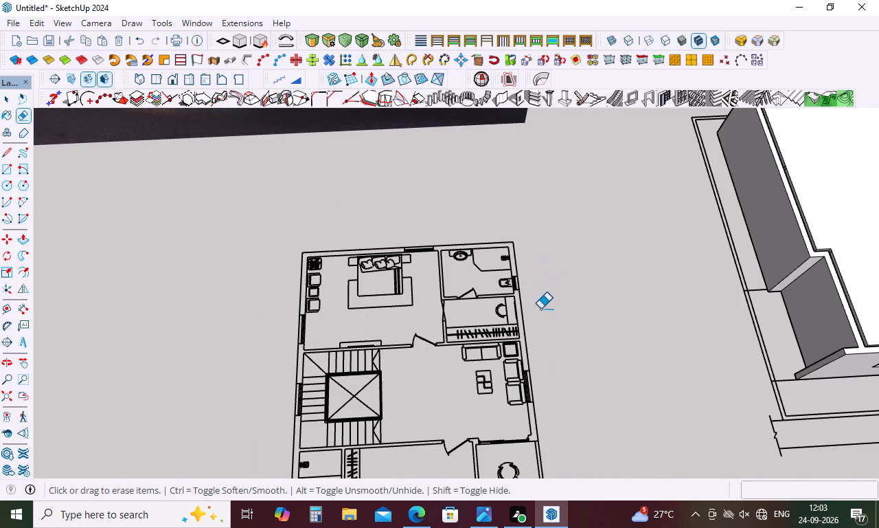
scroll(536, 258, down, 10)
scroll(495, 418, up, 5)
drag(494, 395, 492, 397)
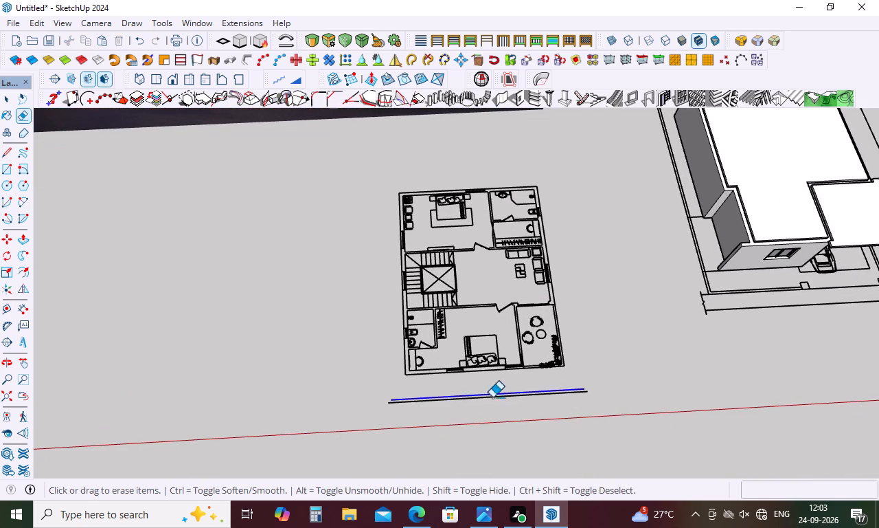
drag(492, 397, 488, 412)
Trace the wall end beside the balcony's sliding door with 9" and 4 1/2" lines over the existing plan edges.
scroll(484, 329, up, 14)
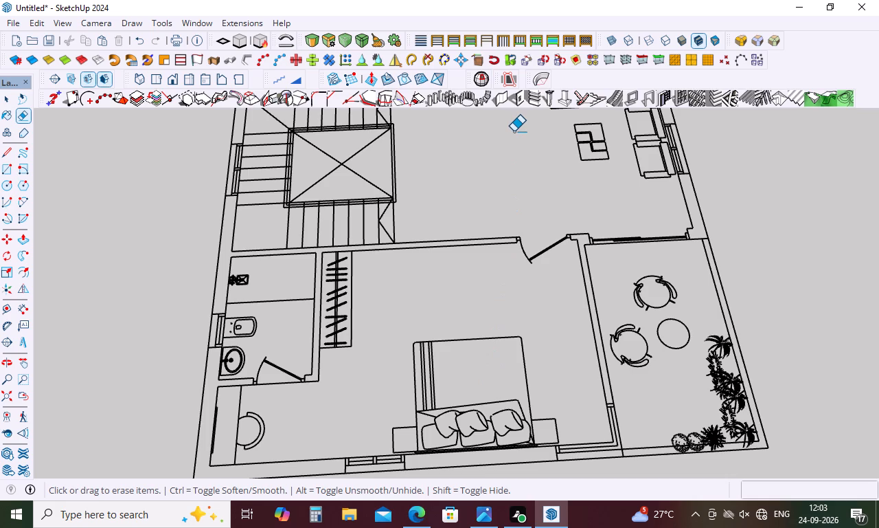
text(l)
key(space)
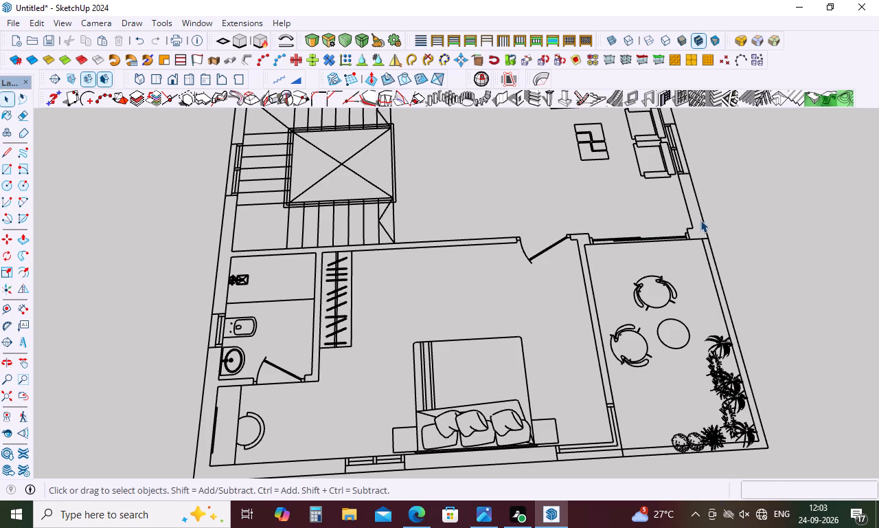
scroll(700, 220, up, 9)
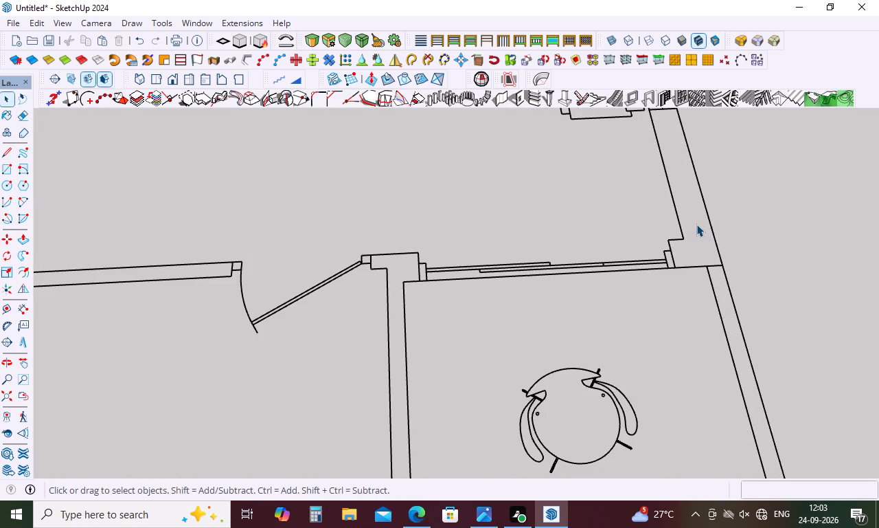
key(semicolon)
key(l)
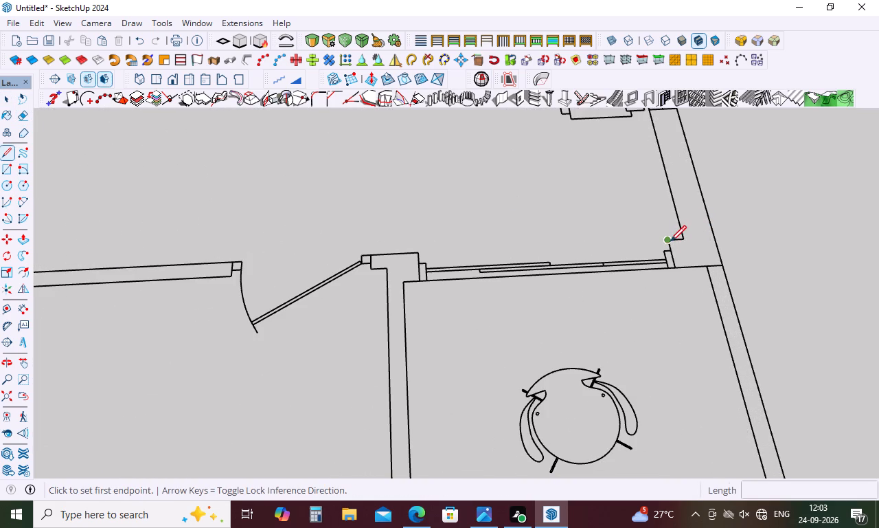
click(670, 241)
click(675, 269)
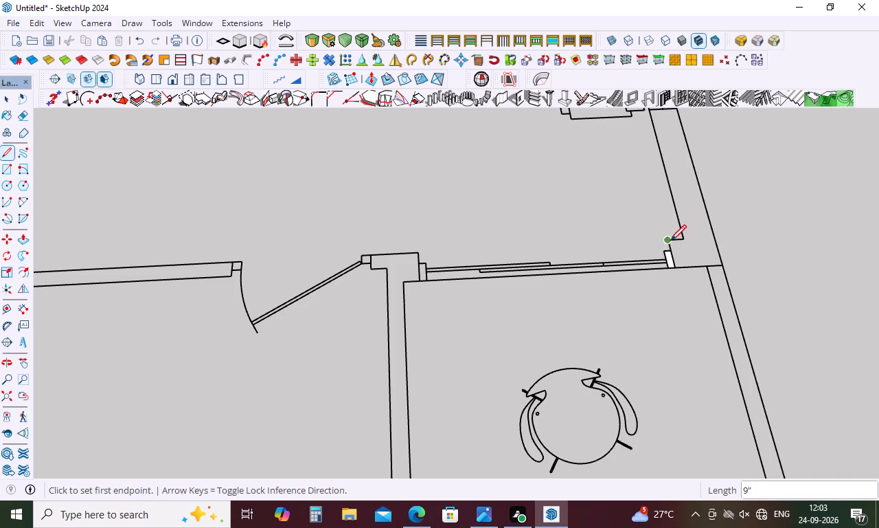
click(670, 241)
click(676, 267)
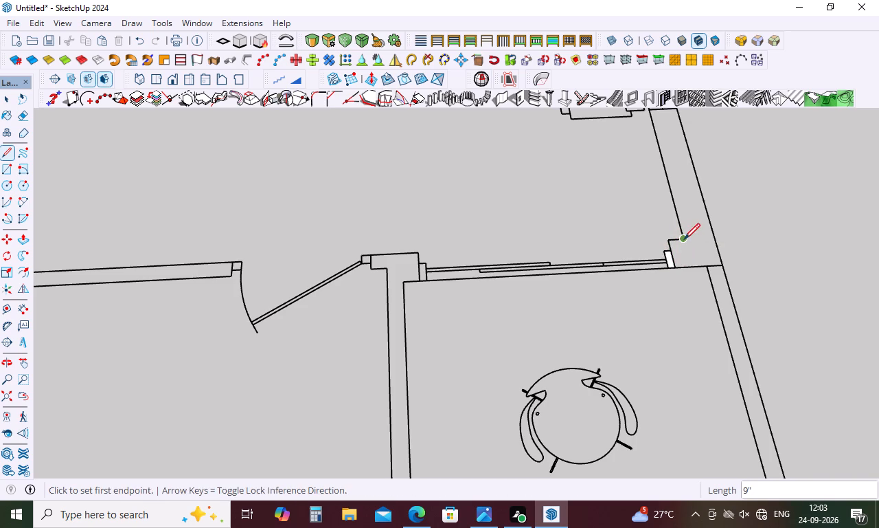
click(684, 239)
click(670, 241)
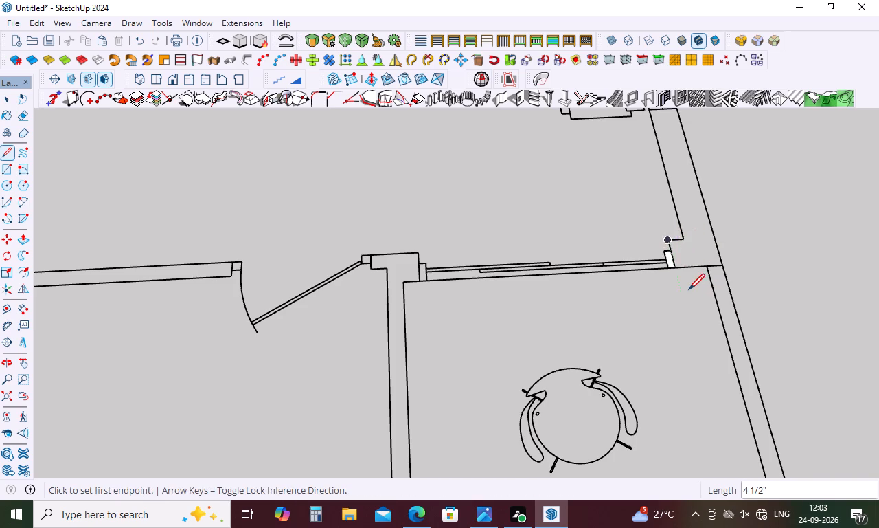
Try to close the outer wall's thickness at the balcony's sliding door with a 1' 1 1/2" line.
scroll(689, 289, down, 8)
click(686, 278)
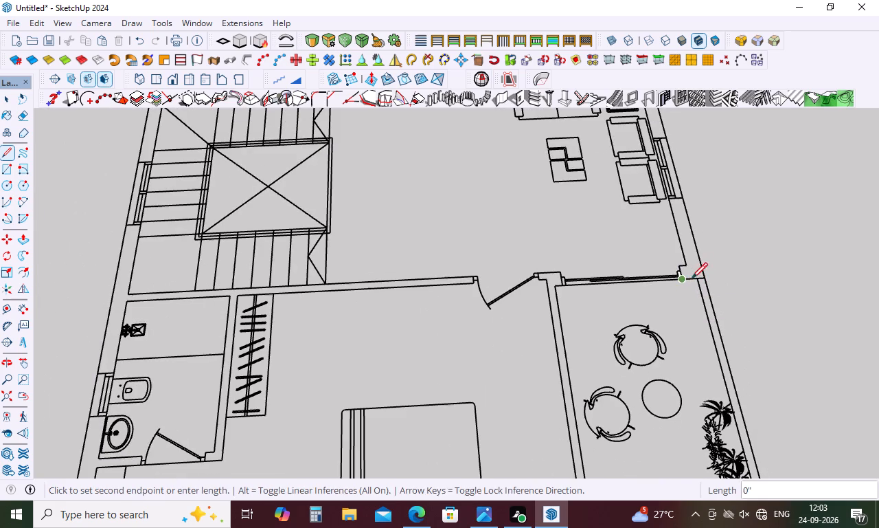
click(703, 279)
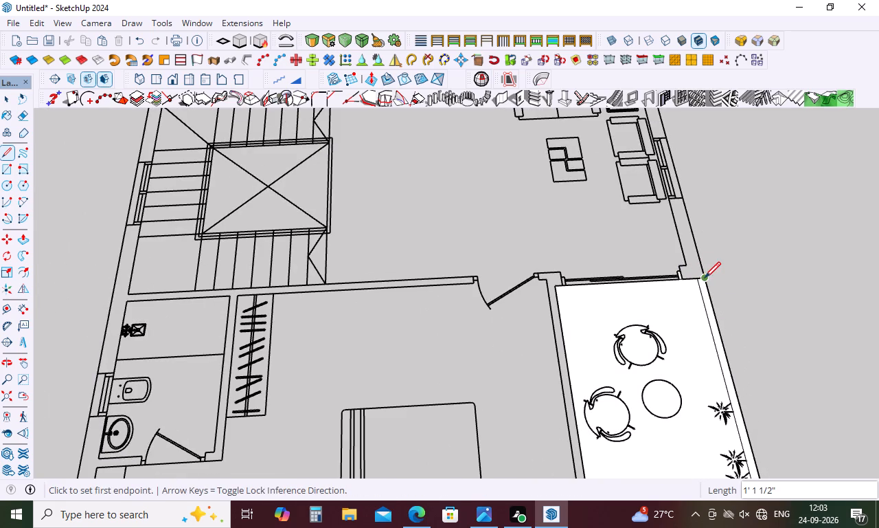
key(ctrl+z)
Draw a line across the wall end beside the front bedroom's door to form the balcony partition's face.
scroll(664, 263, down, 5)
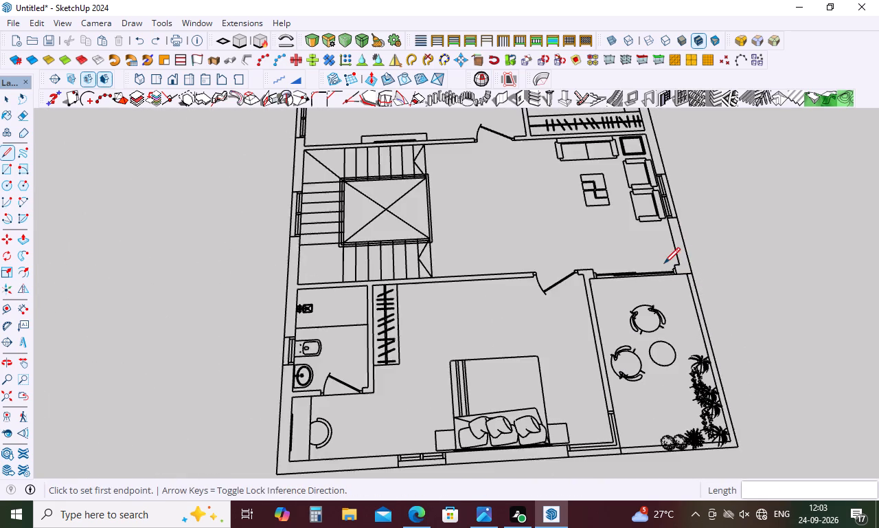
scroll(664, 263, down, 4)
scroll(600, 261, up, 16)
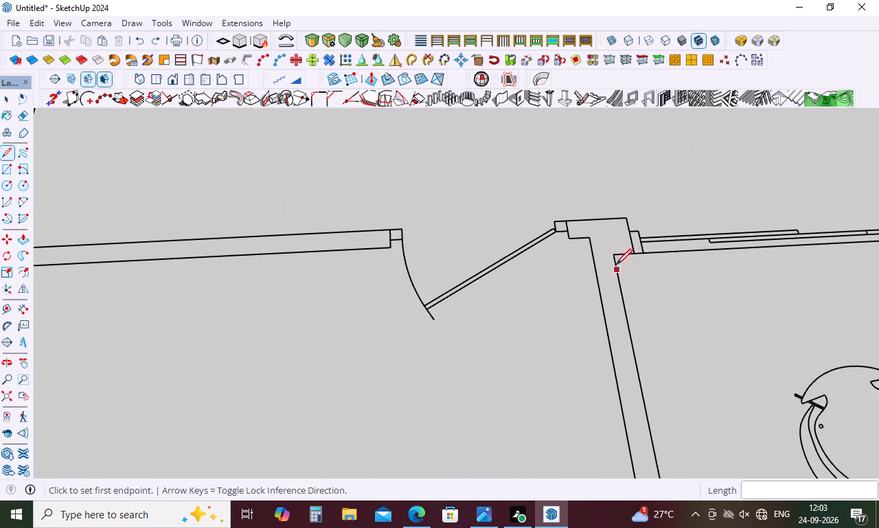
click(567, 223)
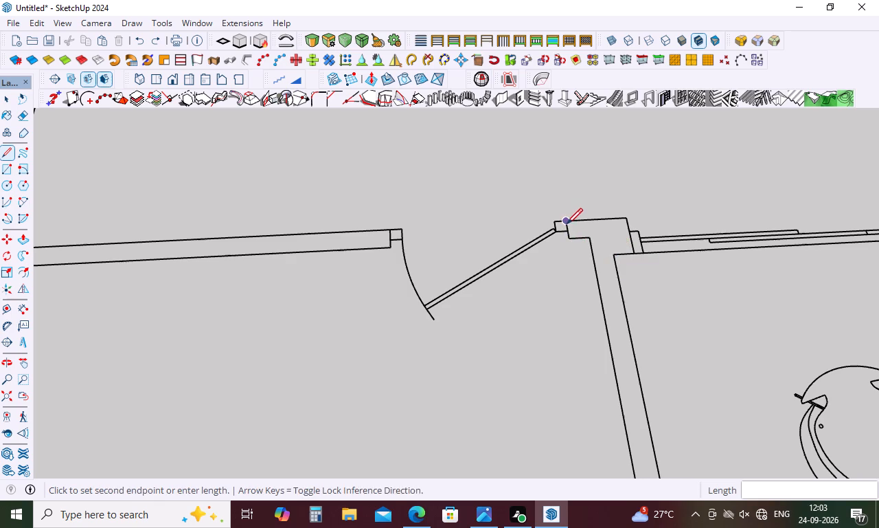
click(568, 241)
Examine the pasted upper floor plan's walls around the front bedroom, the balcony and the stairs.
scroll(584, 219, down, 9)
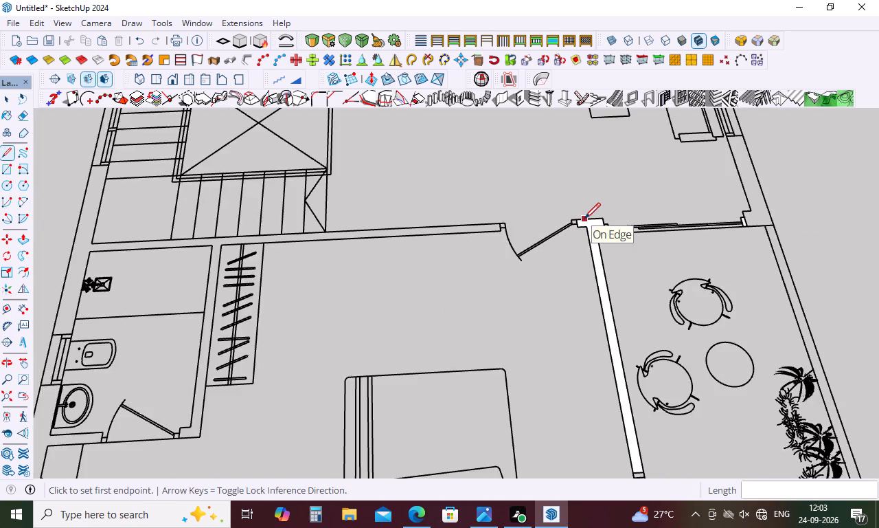
scroll(584, 219, down, 9)
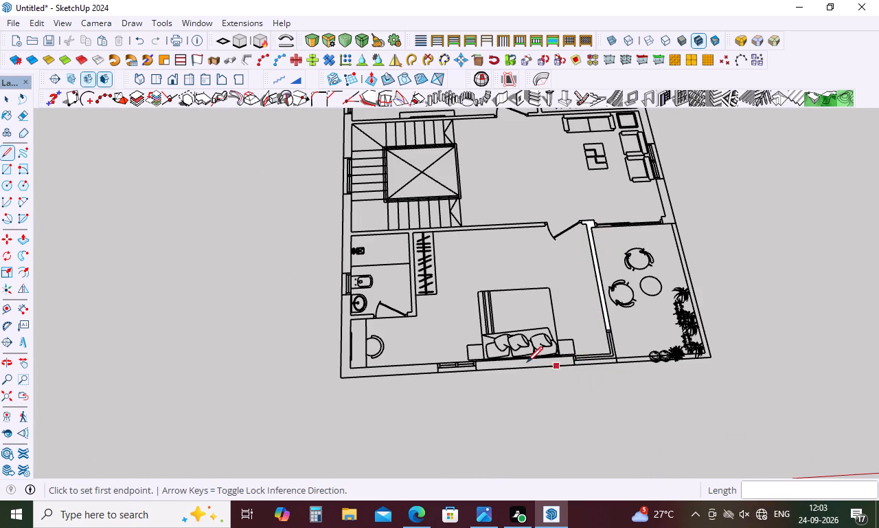
scroll(425, 341, down, 4)
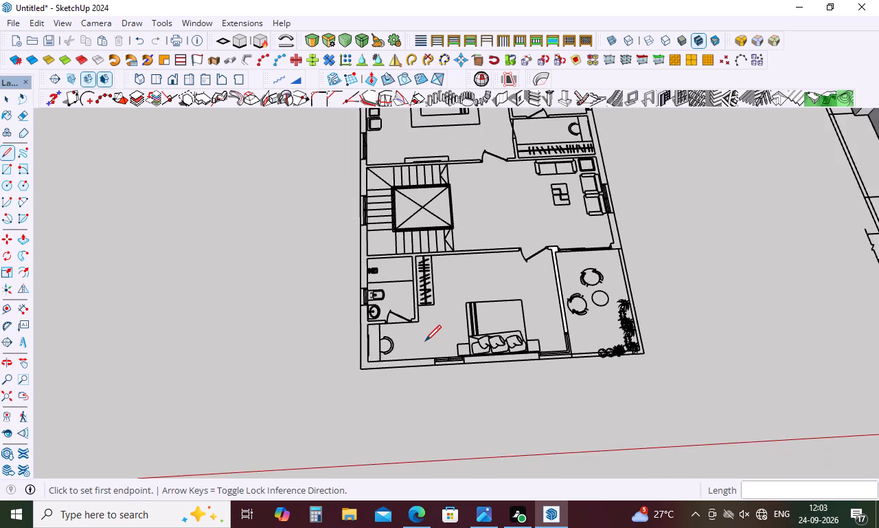
scroll(425, 341, down, 7)
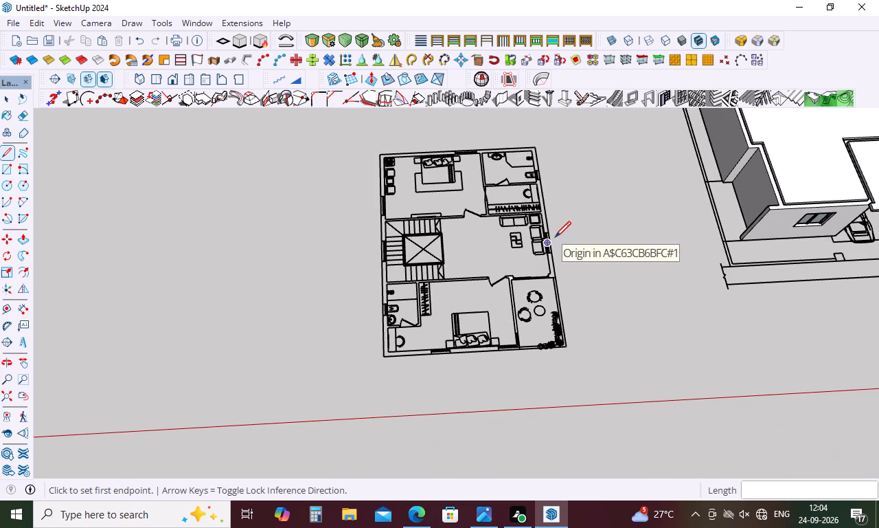
key(space)
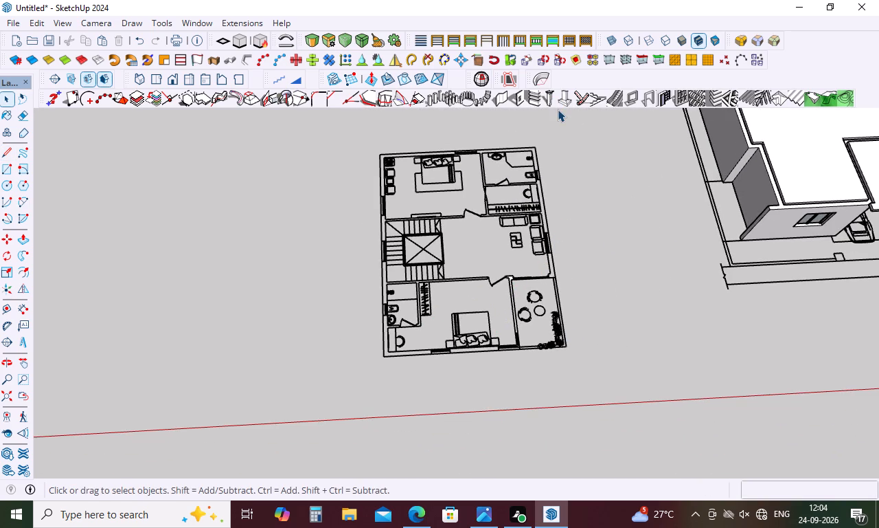
scroll(503, 339, up, 3)
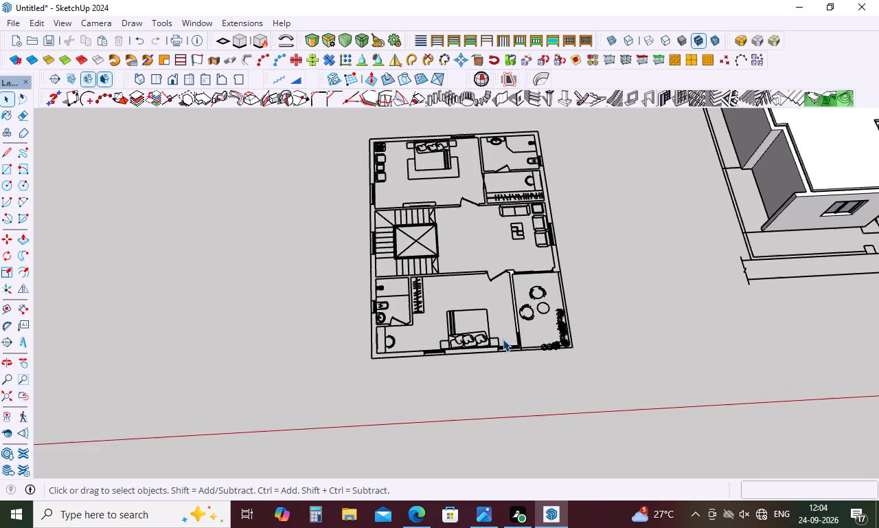
scroll(503, 339, up, 2)
scroll(562, 373, up, 5)
scroll(507, 330, up, 4)
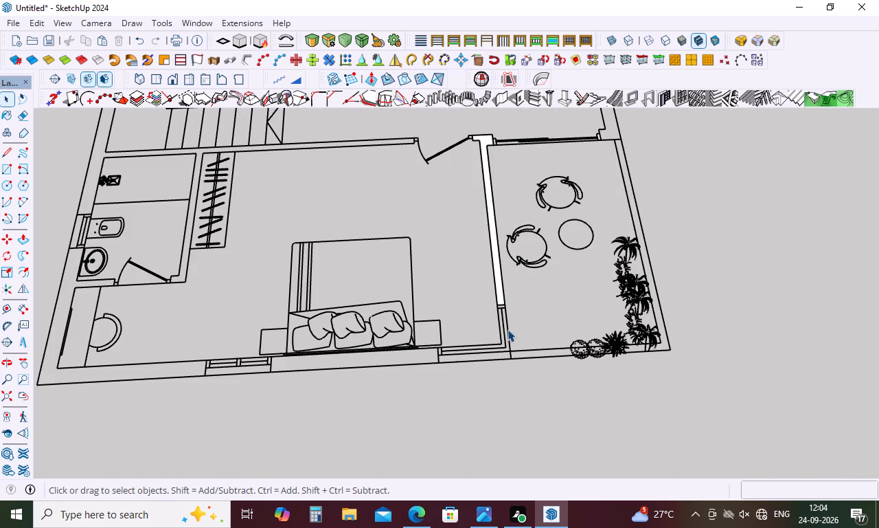
scroll(507, 329, down, 7)
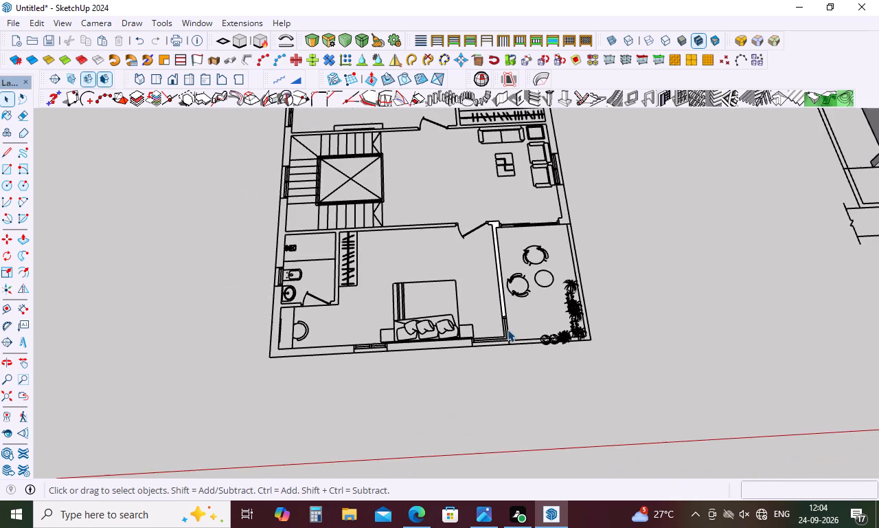
scroll(507, 329, down, 3)
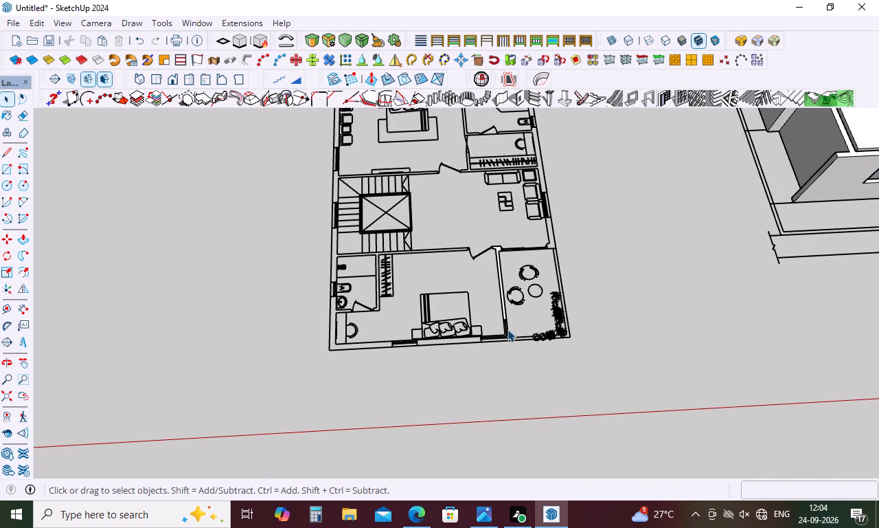
scroll(514, 327, down, 5)
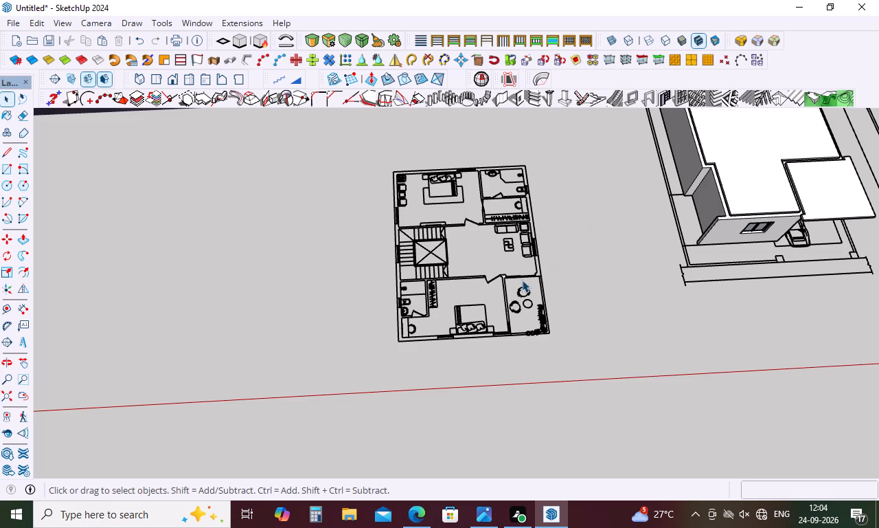
Draw a 28' 6" by 9" rectangle over the rear outer wall of the upper floor plan.
scroll(402, 157, up, 10)
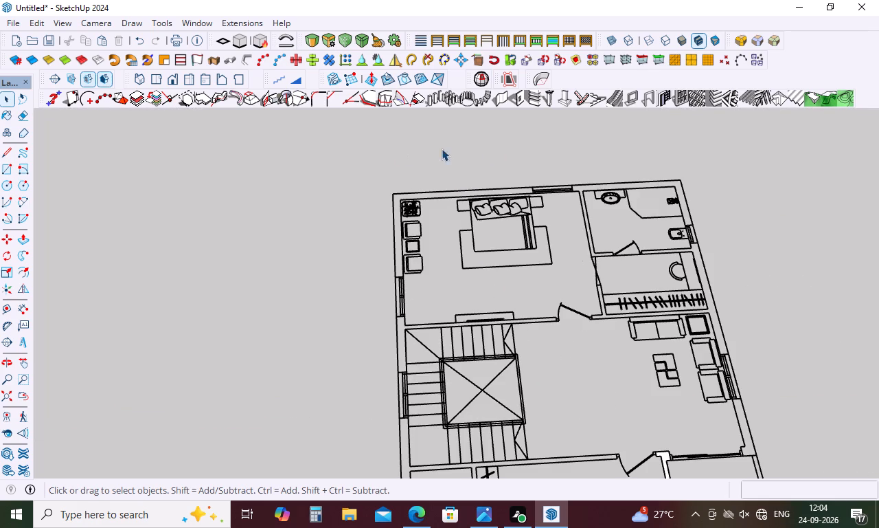
key(space)
text(r)
click(391, 194)
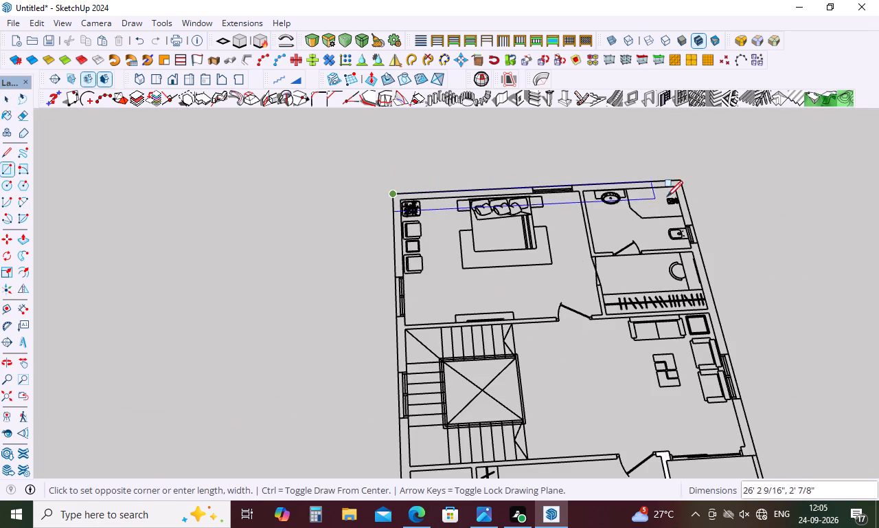
click(674, 185)
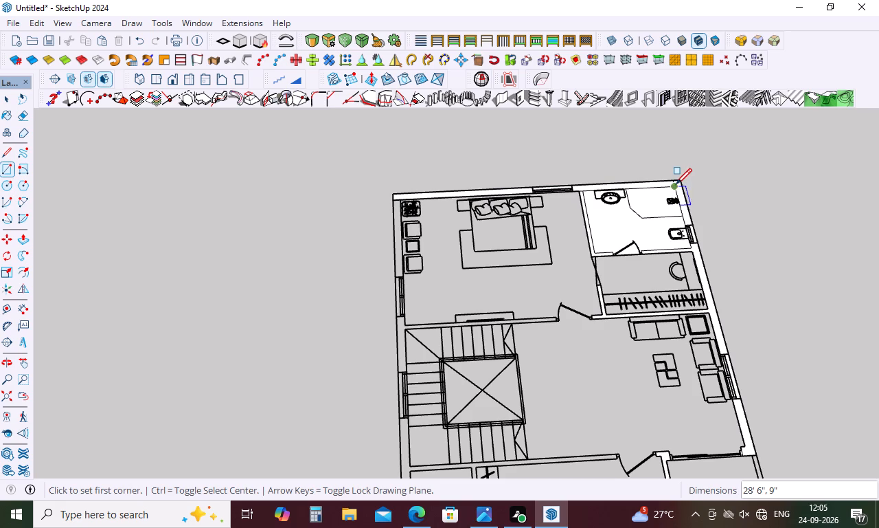
key(space)
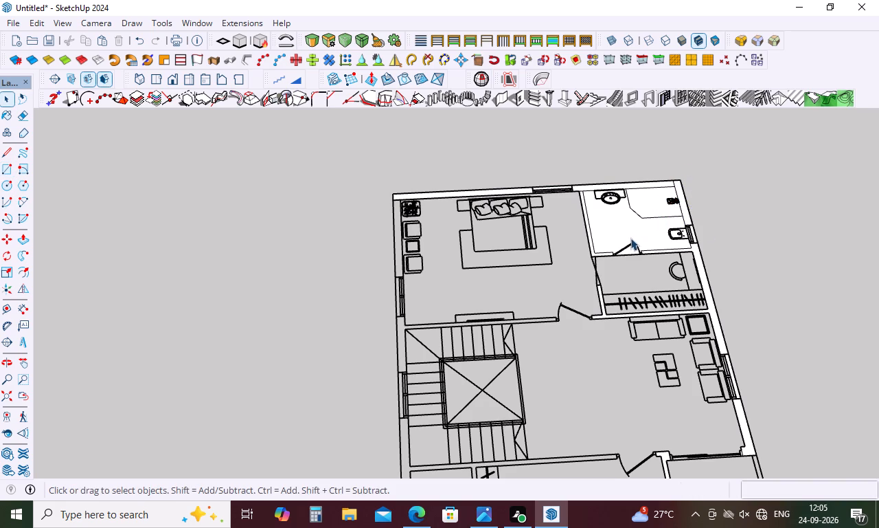
Delete the floor face inside the rear bathroom.
click(606, 223)
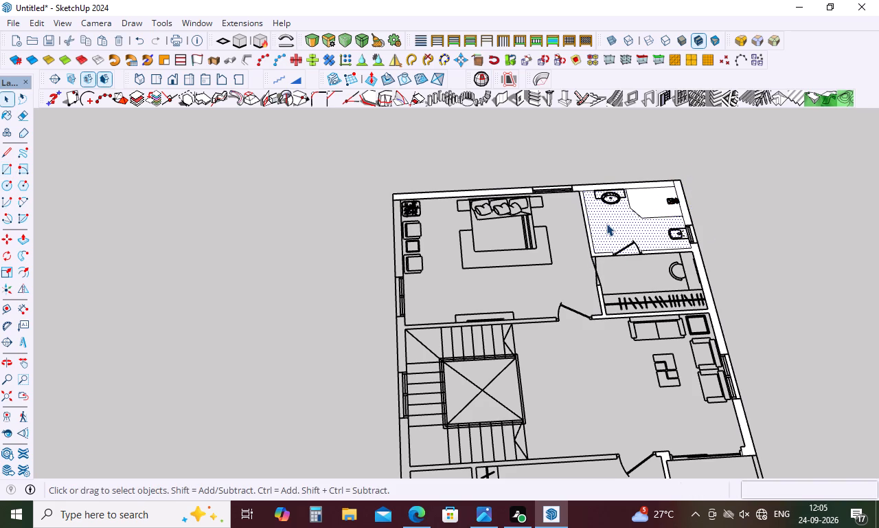
key(Delete)
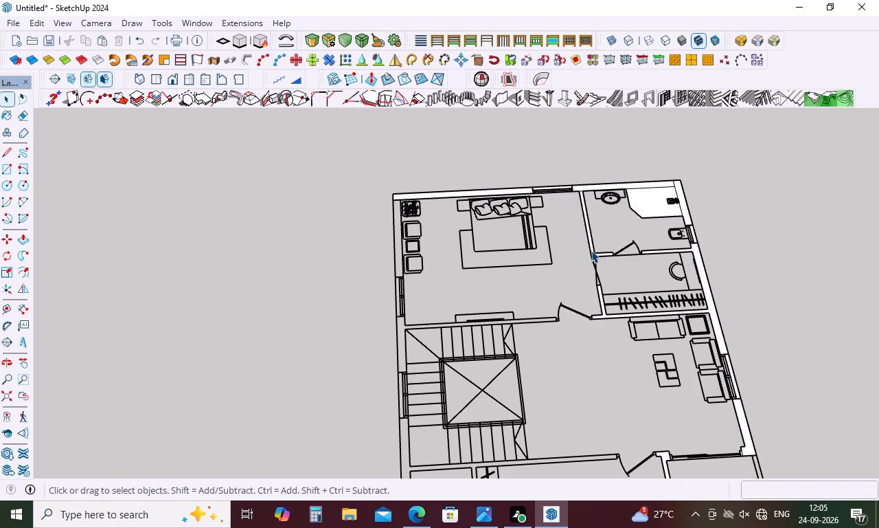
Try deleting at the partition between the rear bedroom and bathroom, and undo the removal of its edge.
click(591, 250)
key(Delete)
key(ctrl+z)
Delete the wall face of the partition between the rear bedroom and bathroom, up to the bathroom door.
scroll(596, 237, up, 10)
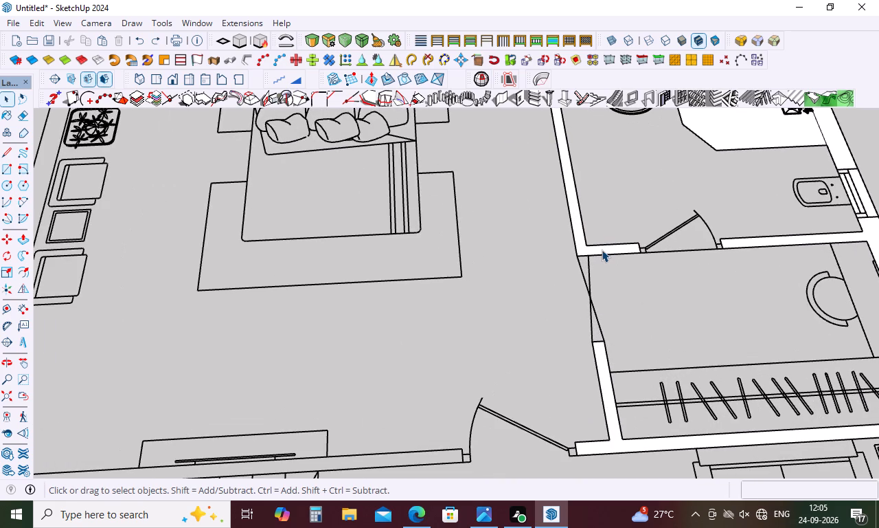
click(602, 250)
key(Delete)
scroll(595, 258, down, 4)
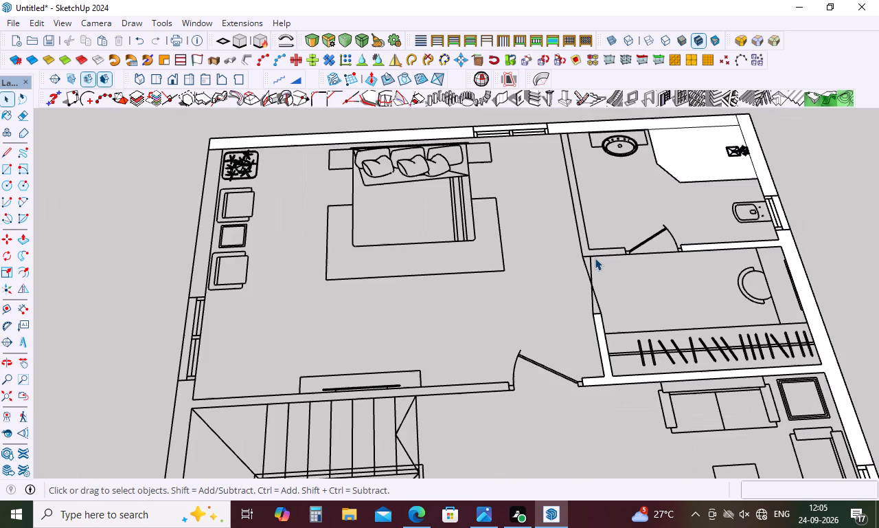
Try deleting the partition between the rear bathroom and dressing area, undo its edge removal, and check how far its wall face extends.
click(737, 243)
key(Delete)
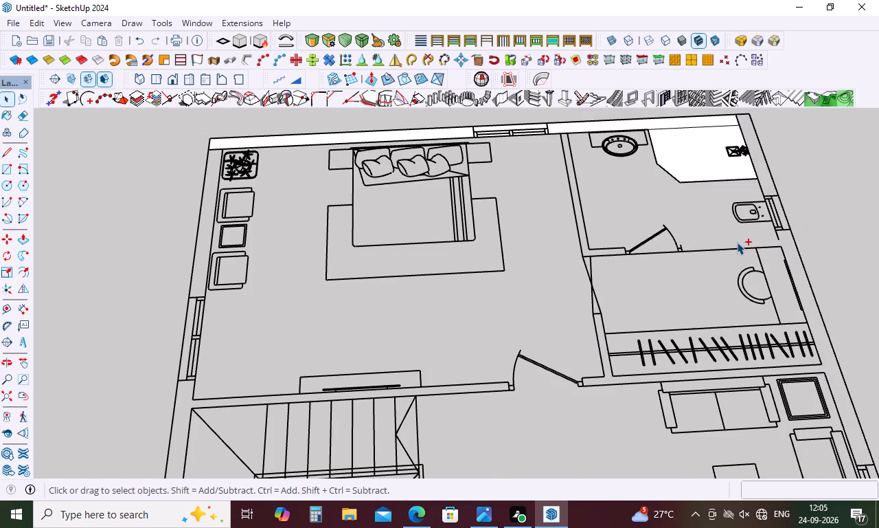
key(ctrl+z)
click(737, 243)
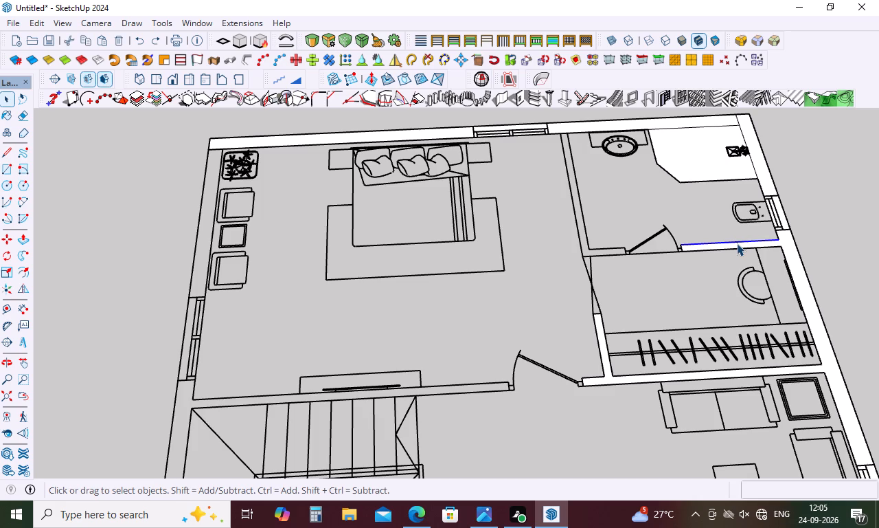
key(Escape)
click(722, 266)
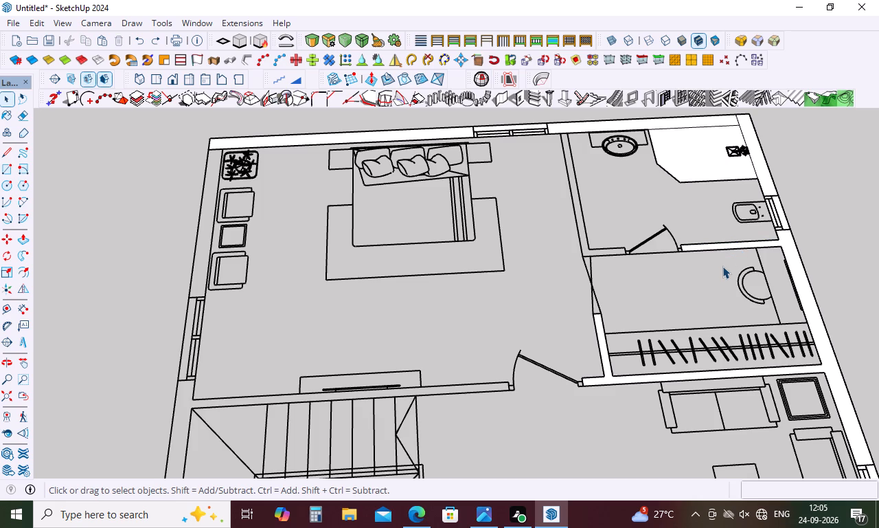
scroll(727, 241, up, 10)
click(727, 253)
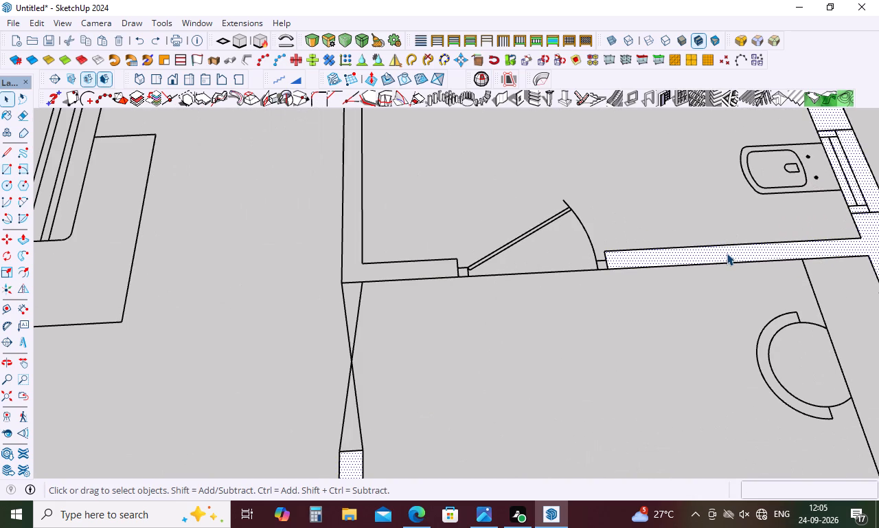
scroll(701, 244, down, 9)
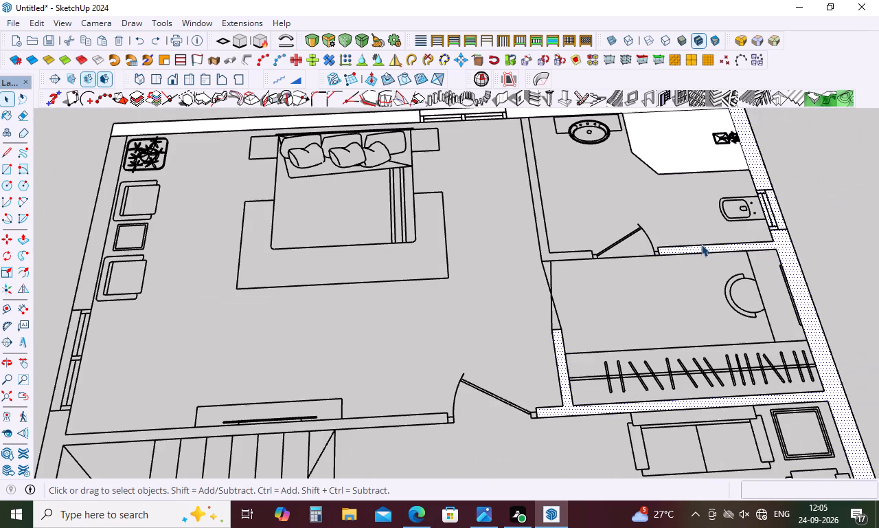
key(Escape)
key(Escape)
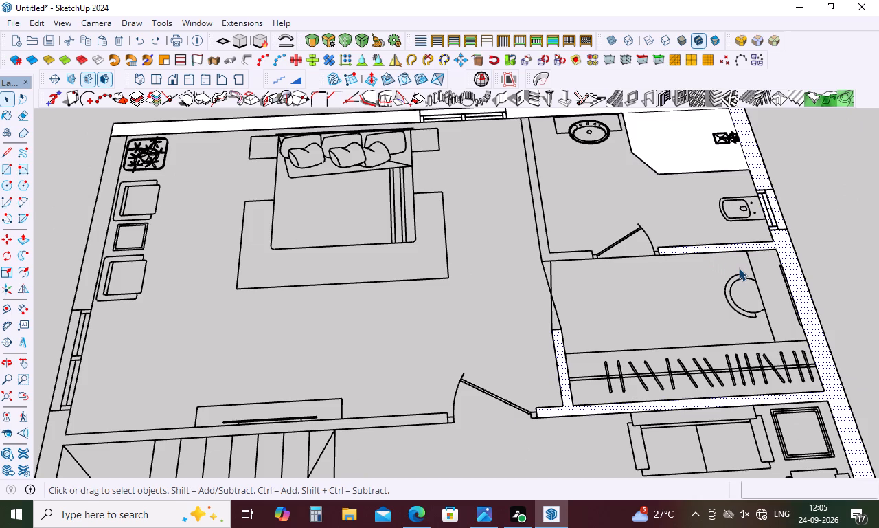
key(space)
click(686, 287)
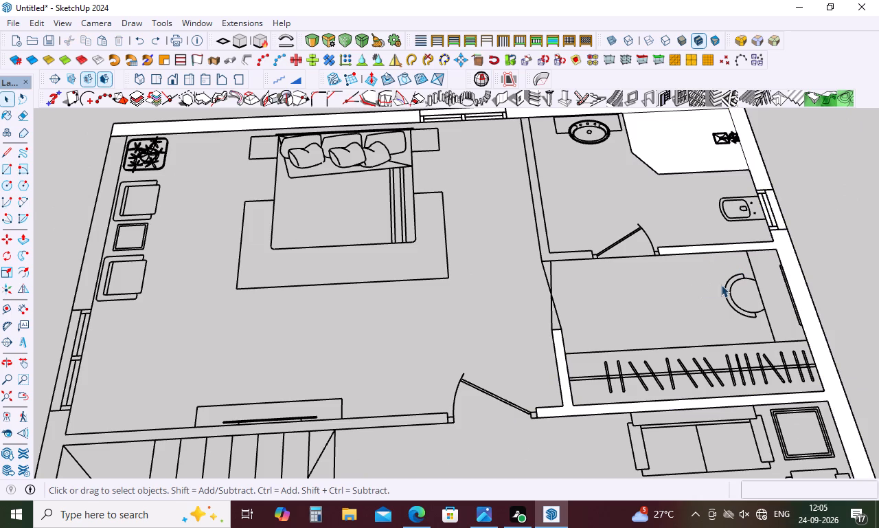
Separate the bathroom–dressing partition from the outer side wall with a 4 1/2" line and delete the partition's wall face.
key(l)
scroll(777, 241, up, 5)
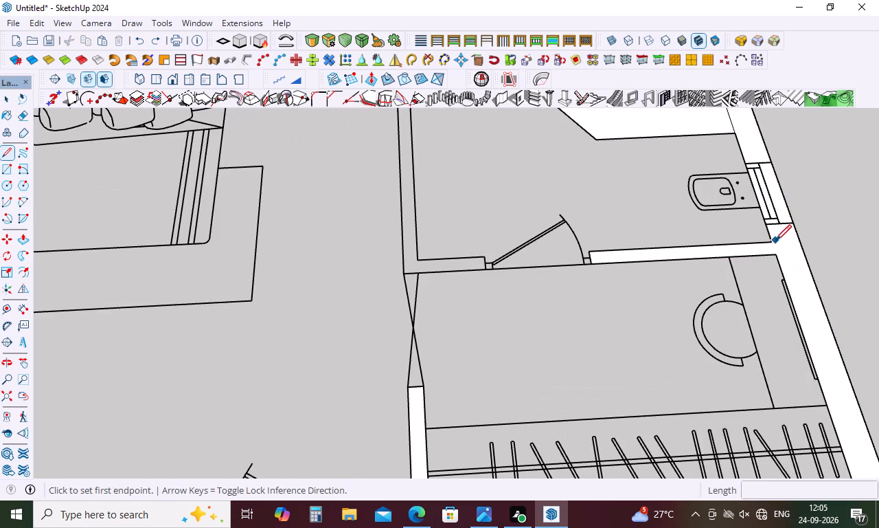
click(773, 243)
click(772, 257)
key(Escape)
key(space)
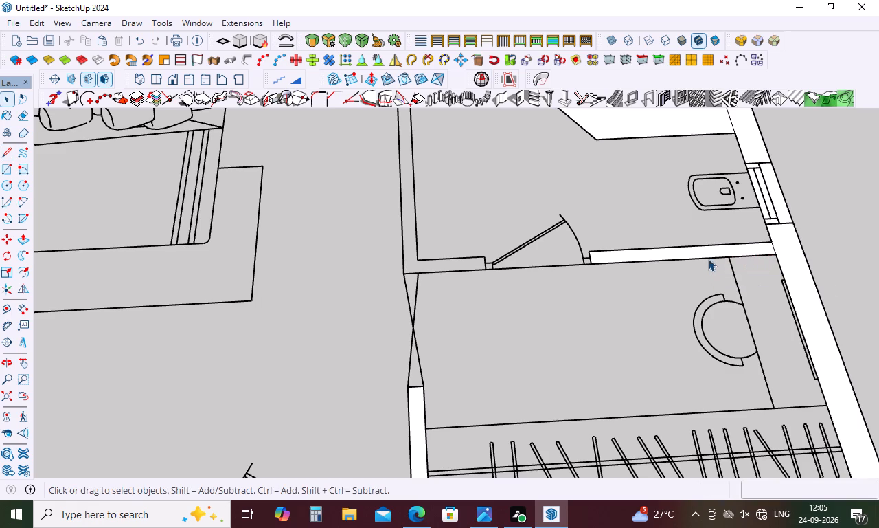
click(707, 252)
key(Delete)
Delete the floor face of the shower area in the rear bathroom.
scroll(676, 261, down, 4)
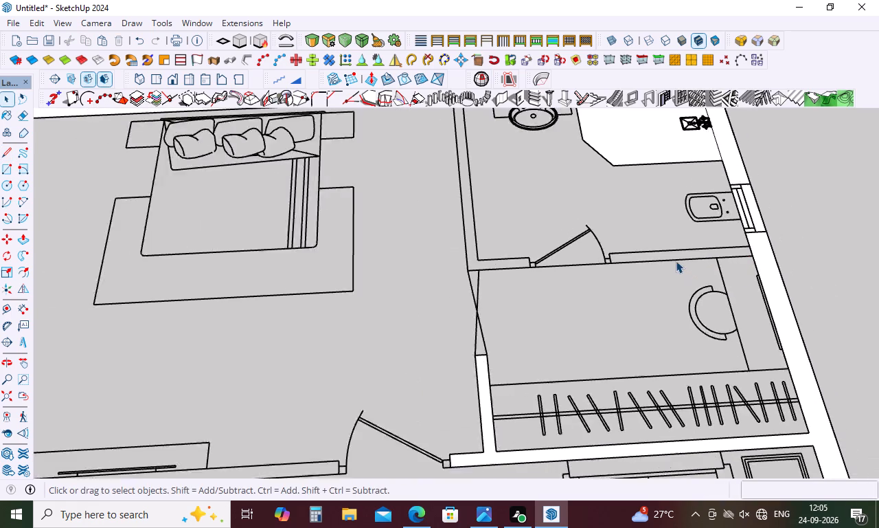
scroll(676, 261, down, 4)
click(685, 177)
key(Delete)
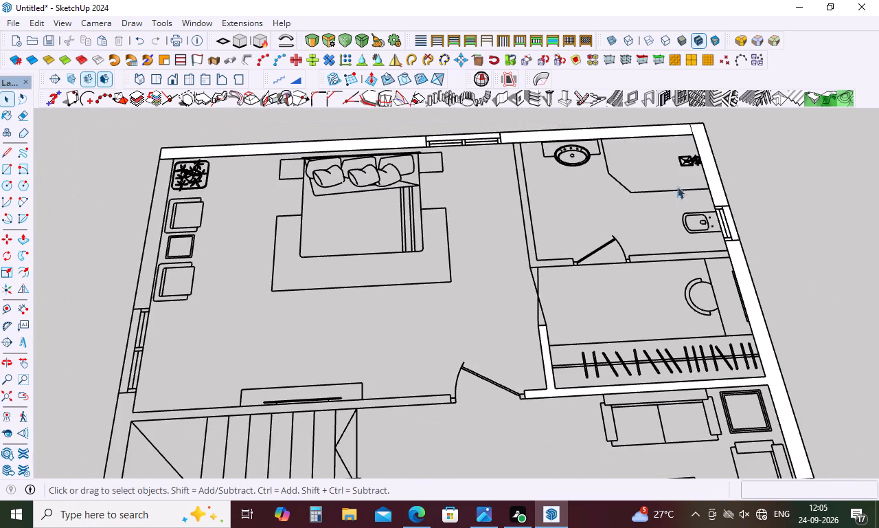
Separate the wall behind the wardrobe from the outer side wall with a 4 1/2" line and delete that interior wall's face.
scroll(606, 181, down, 4)
scroll(658, 233, down, 4)
scroll(728, 390, up, 5)
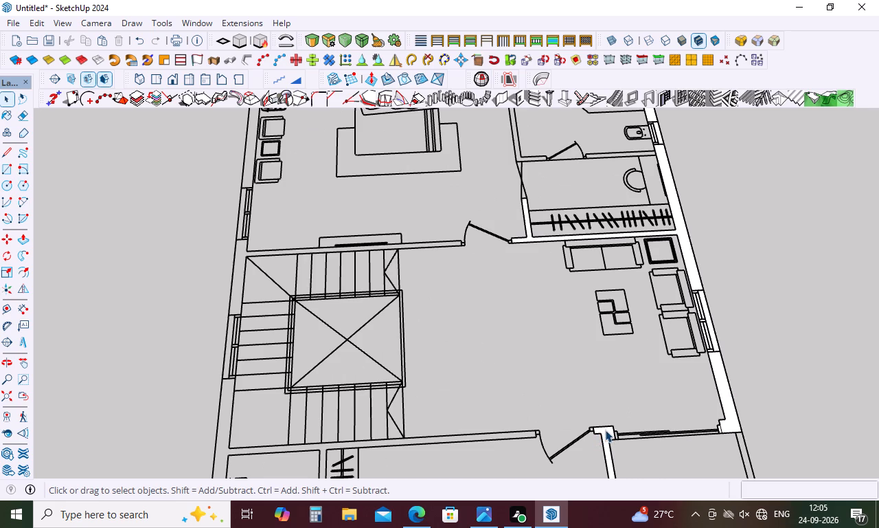
key(space)
key(l)
scroll(680, 219, up, 5)
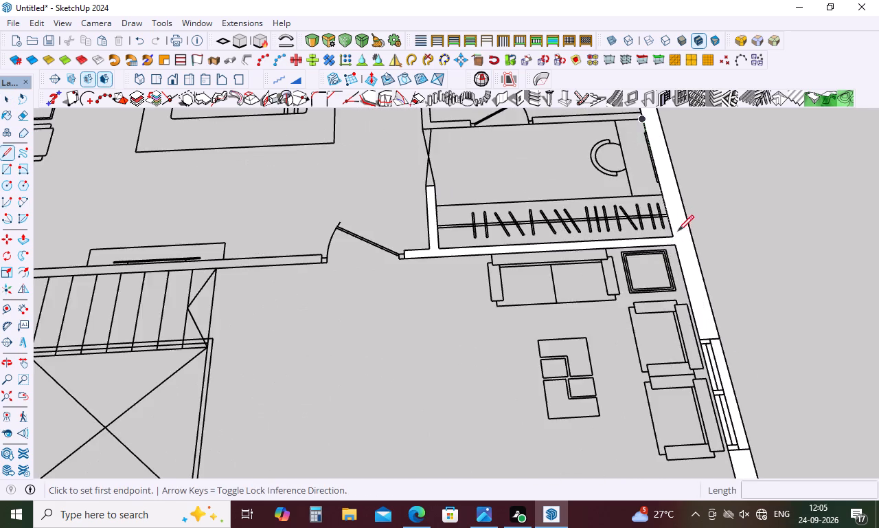
scroll(678, 231, up, 4)
click(672, 234)
click(675, 245)
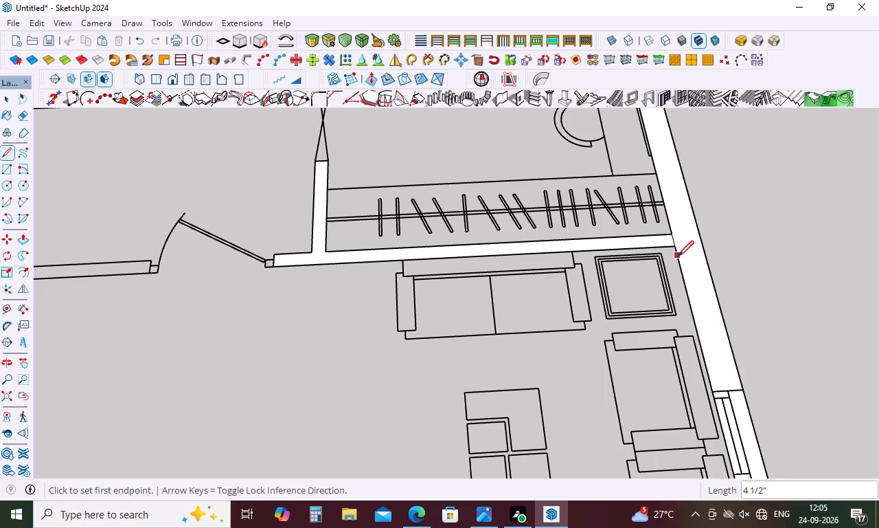
key(space)
click(646, 242)
key(Delete)
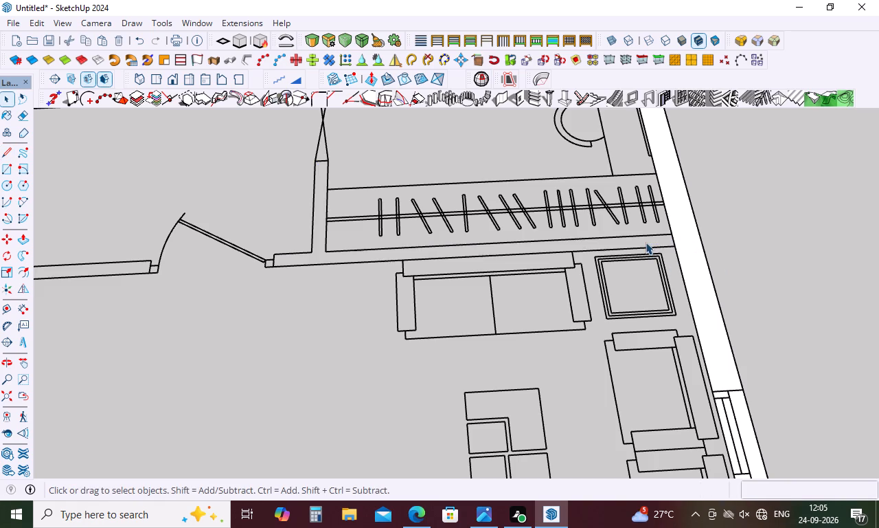
Draw a rectangle about 5' 11" by 10 1/4" over the sliding door opening between the lounge and the balcony.
scroll(564, 242, down, 13)
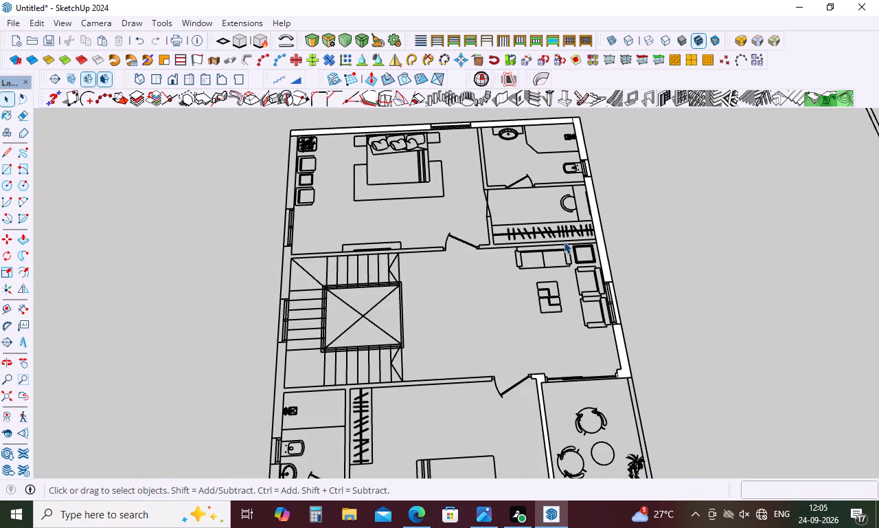
scroll(564, 241, down, 3)
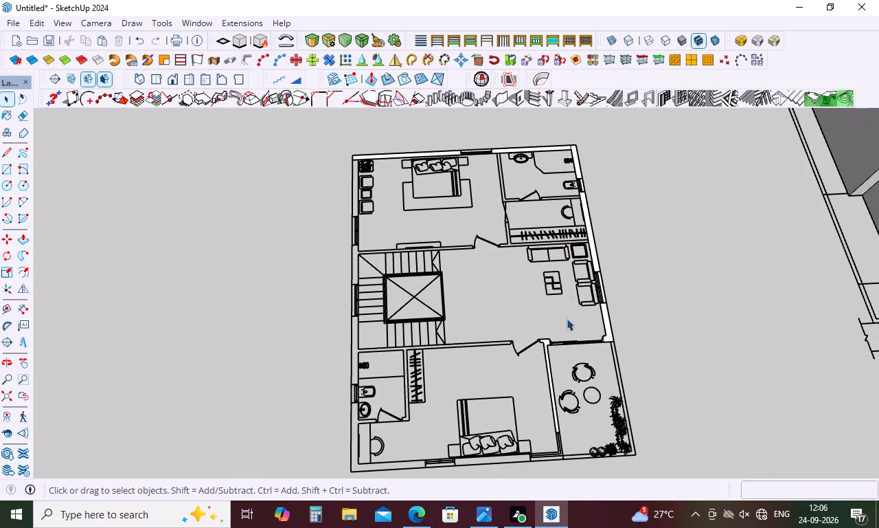
scroll(575, 340, up, 3)
key(space)
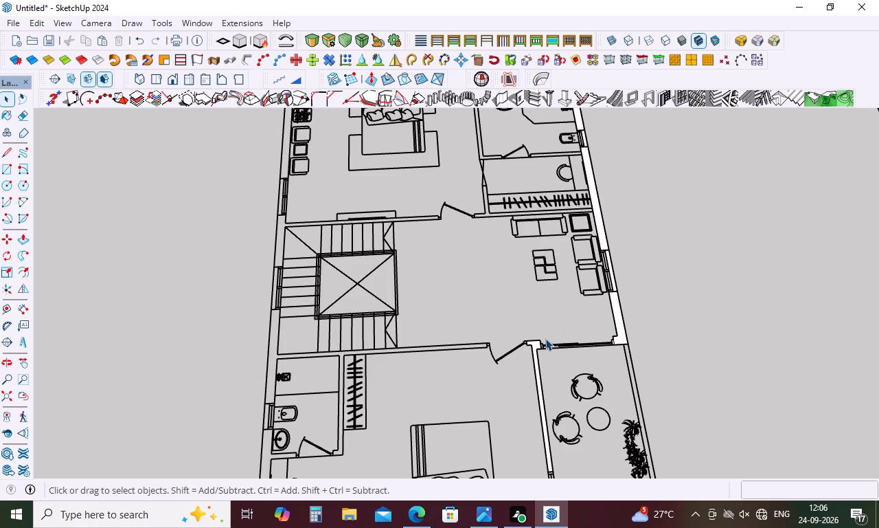
key(r)
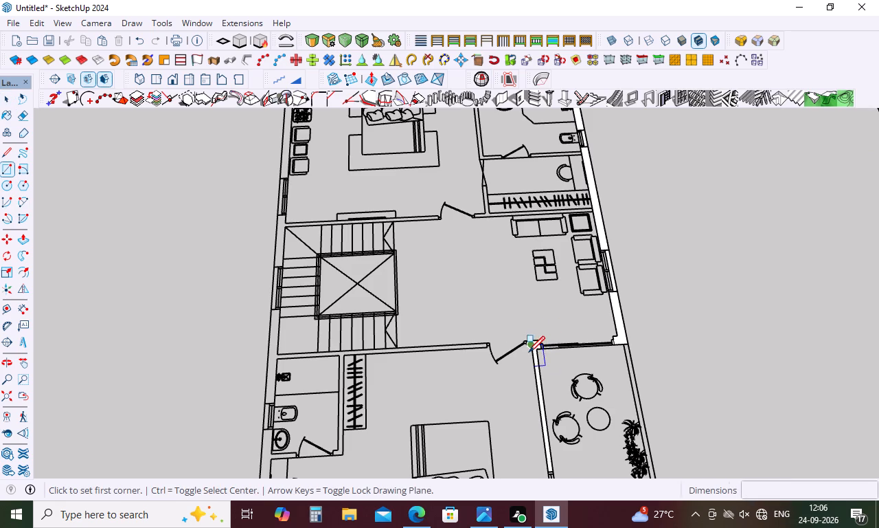
scroll(529, 351, up, 15)
click(498, 321)
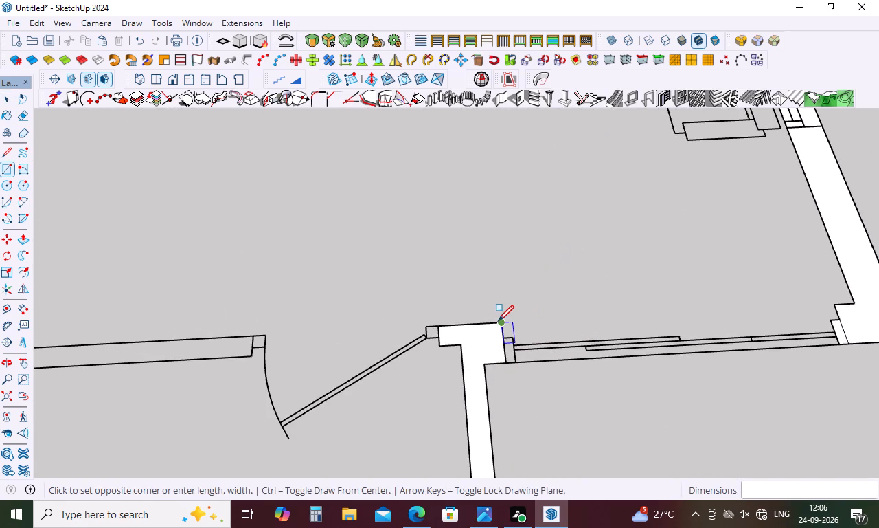
click(849, 346)
Delete the floor face filling the balcony.
scroll(708, 247, down, 8)
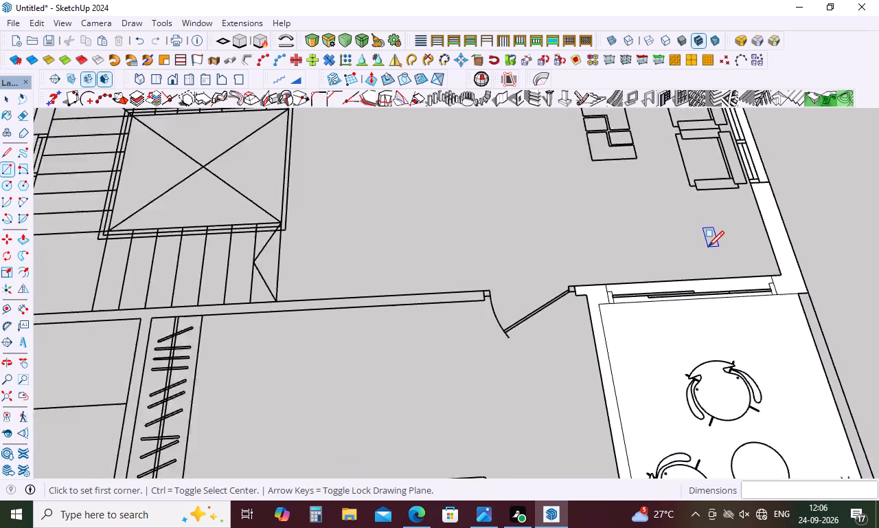
scroll(708, 247, down, 1)
key(space)
click(692, 334)
key(Delete)
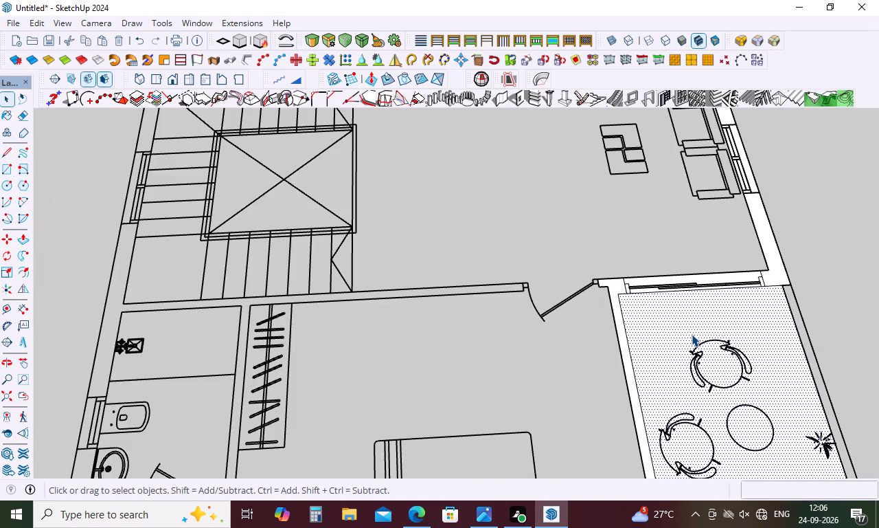
Draw a 2' 4 1/2" by 4 1/2" rectangle over the corner window in the wall between the front bedroom and the balcony.
scroll(615, 268, down, 5)
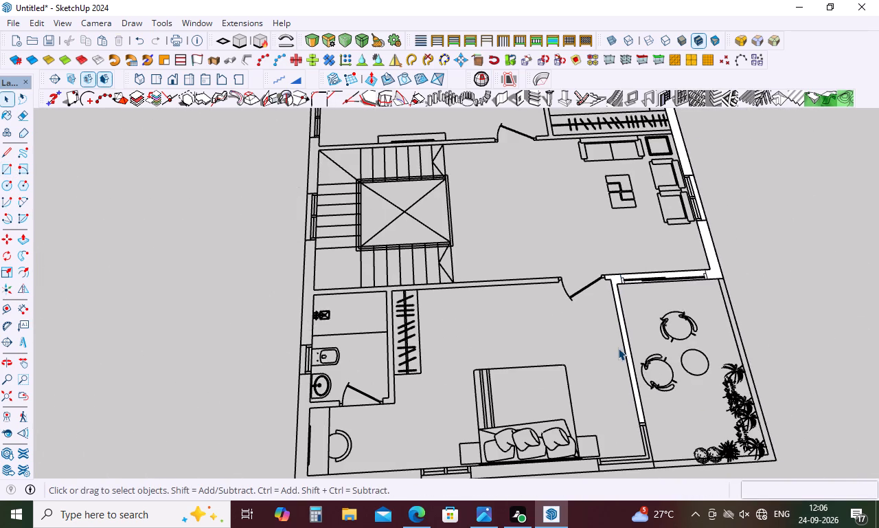
key(r)
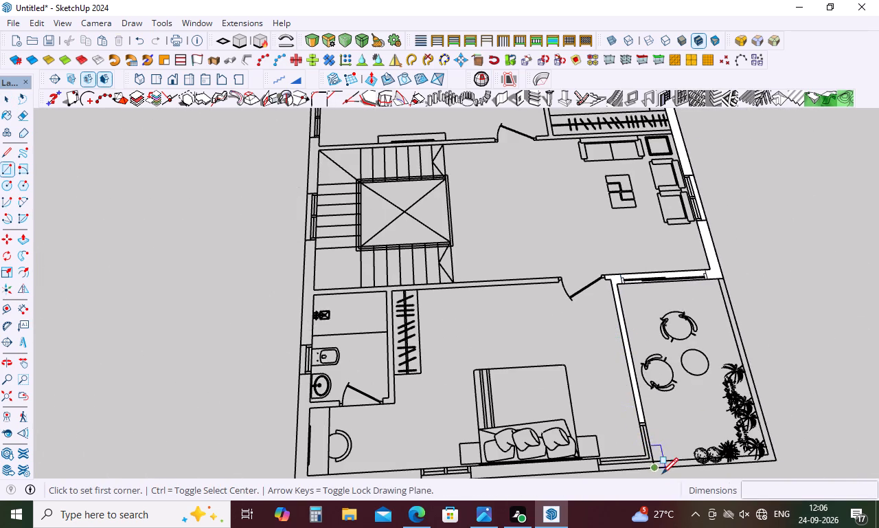
scroll(661, 467, up, 9)
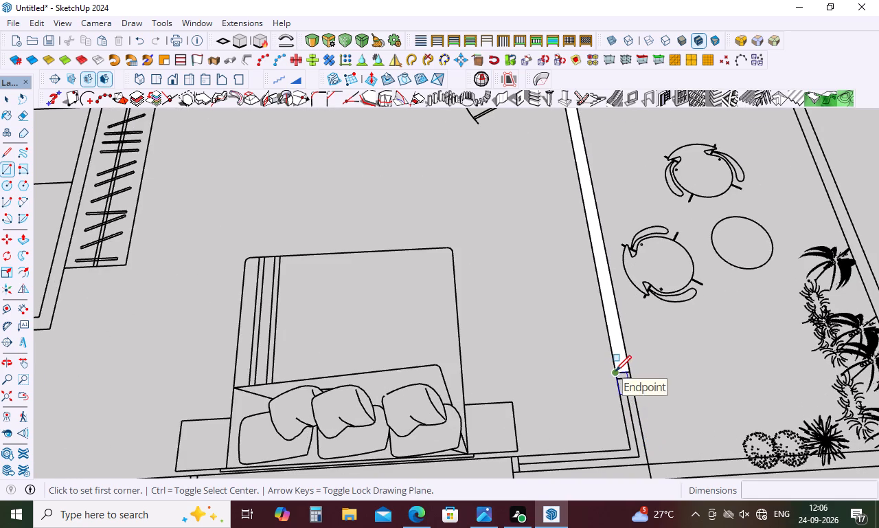
click(615, 371)
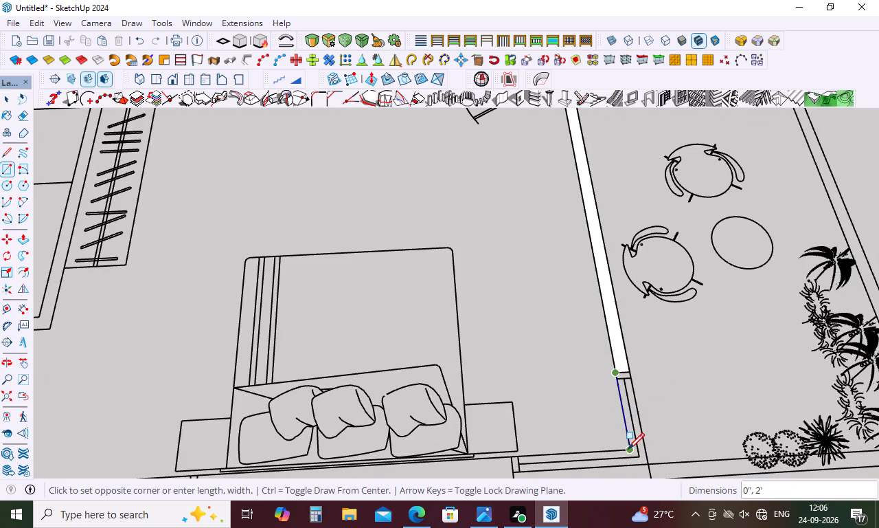
click(628, 449)
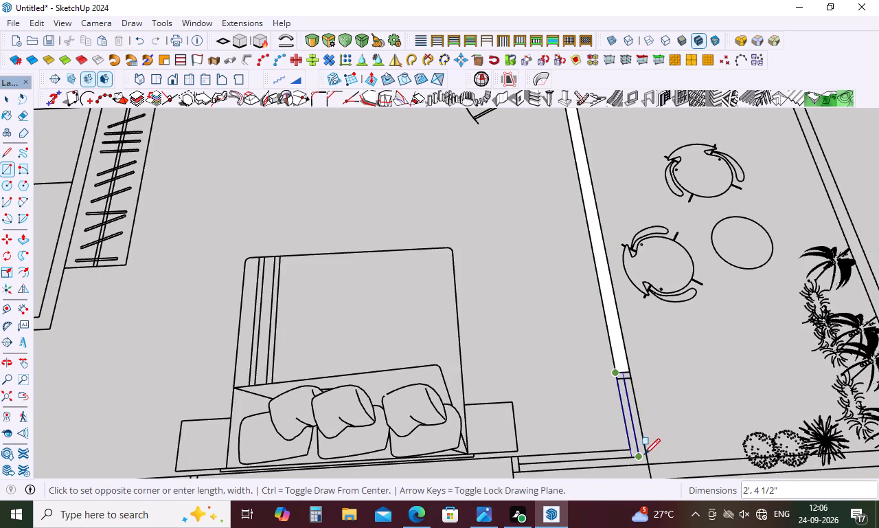
click(647, 468)
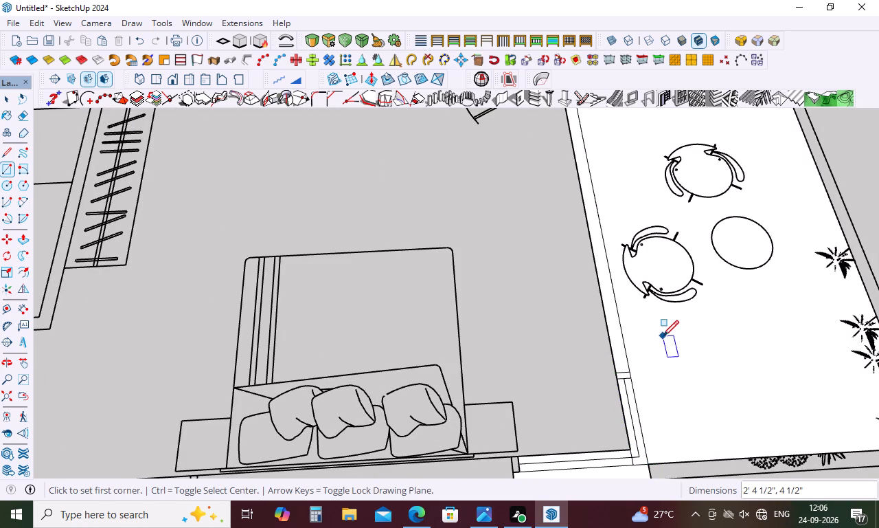
Delete the floor face that fills the balcony again.
key(space)
click(672, 377)
key(Delete)
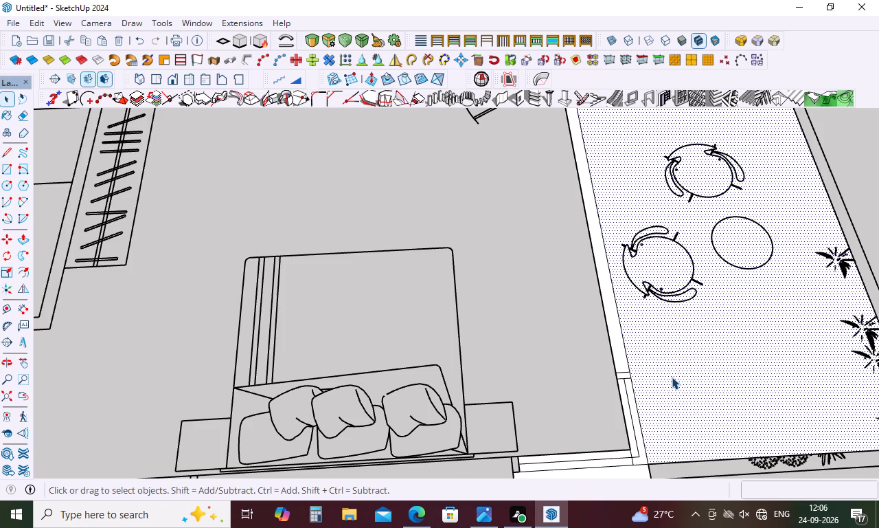
Draw a small rectangle over the bedside end jamb of the front bedroom's corner window in the front wall.
scroll(645, 307, down, 3)
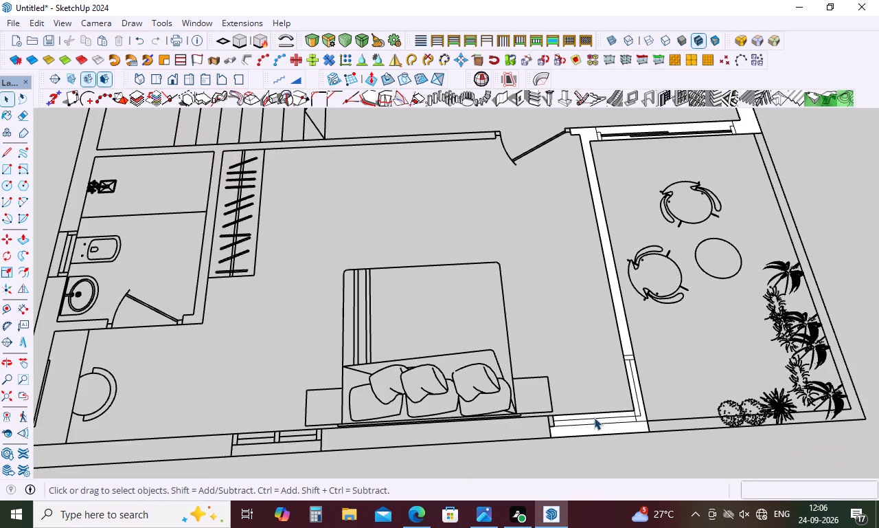
scroll(608, 406, down, 3)
scroll(555, 419, up, 9)
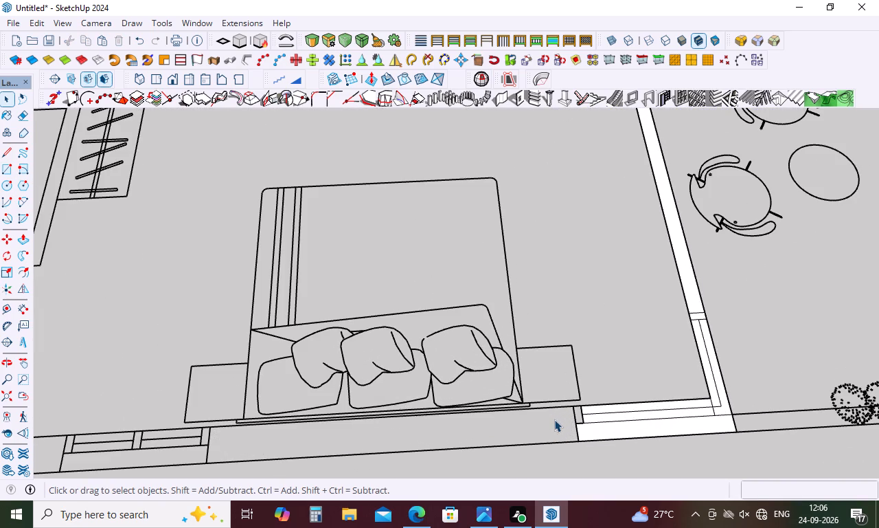
key(r)
click(573, 410)
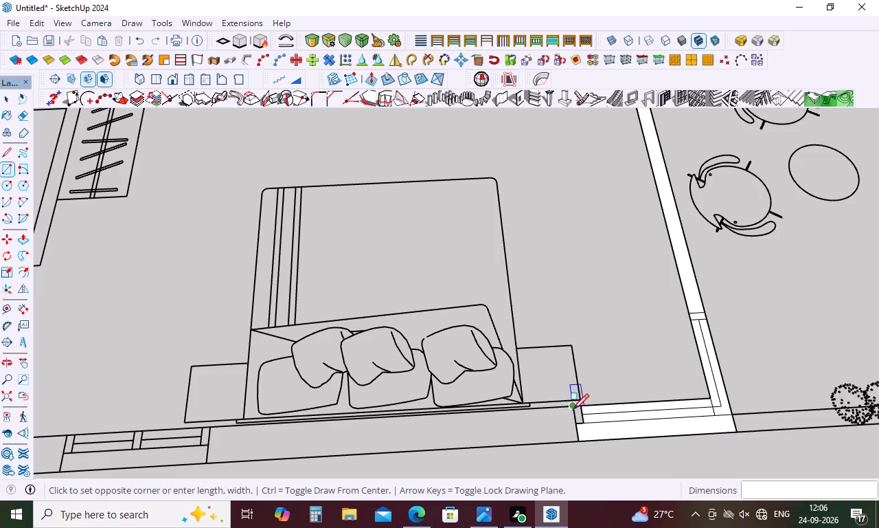
click(582, 422)
key(space)
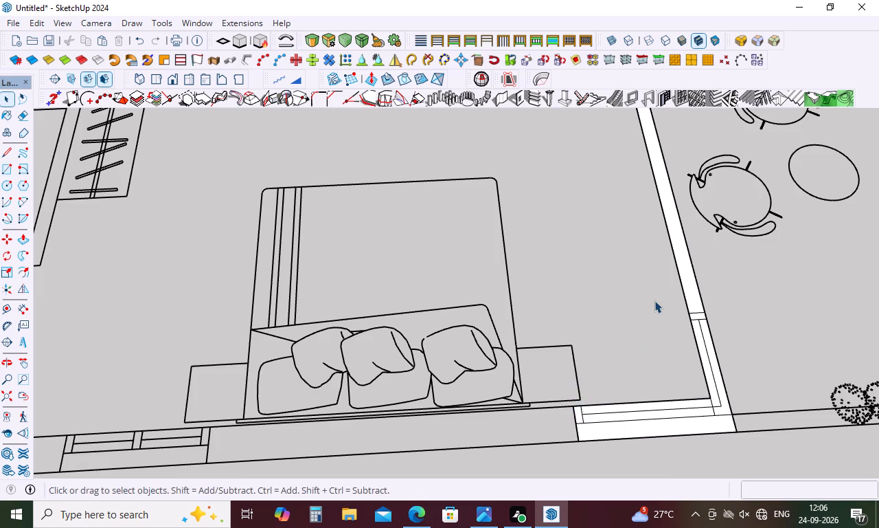
Draw an 18' 4 1/2" by 9" rectangle along the front wall from the corner window's jamb to the plan's outer corner.
scroll(654, 300, down, 8)
key(r)
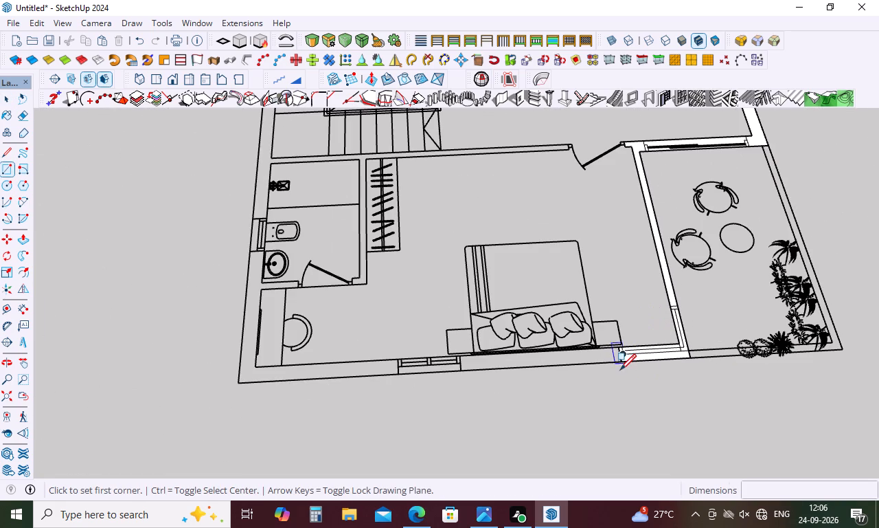
scroll(619, 344, up, 16)
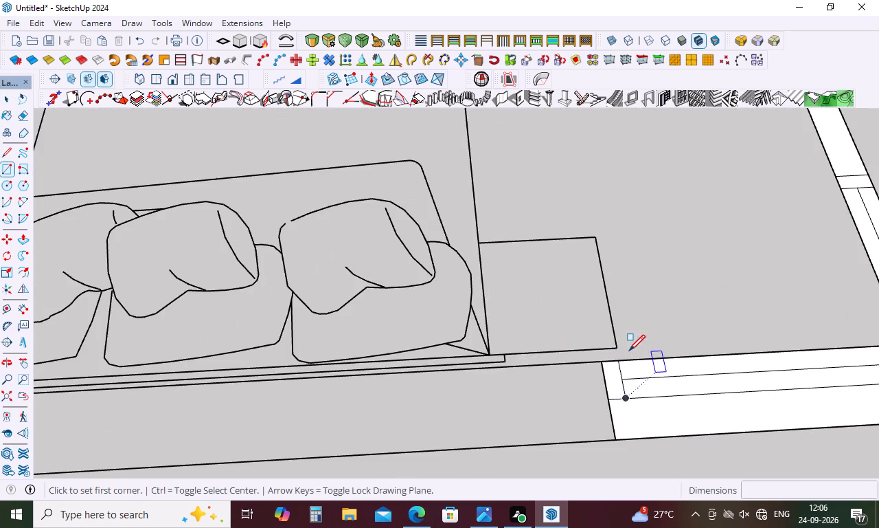
click(603, 361)
scroll(626, 315, down, 6)
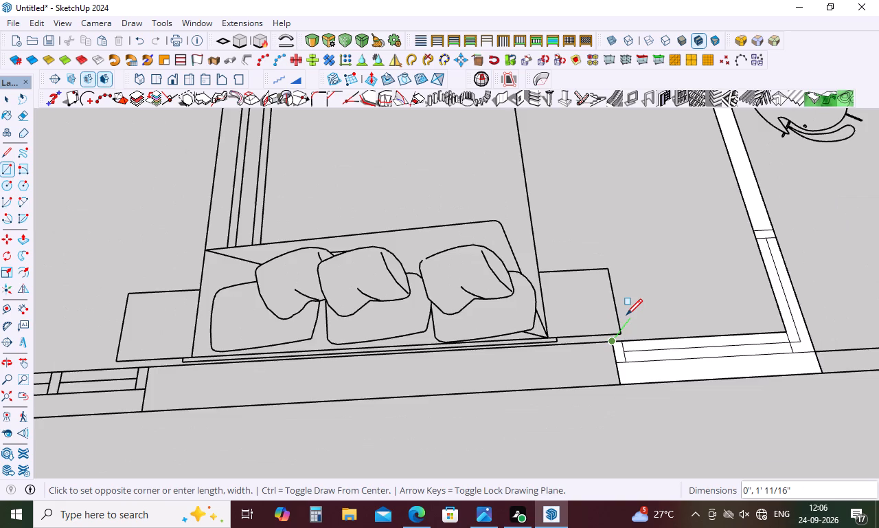
scroll(626, 315, down, 9)
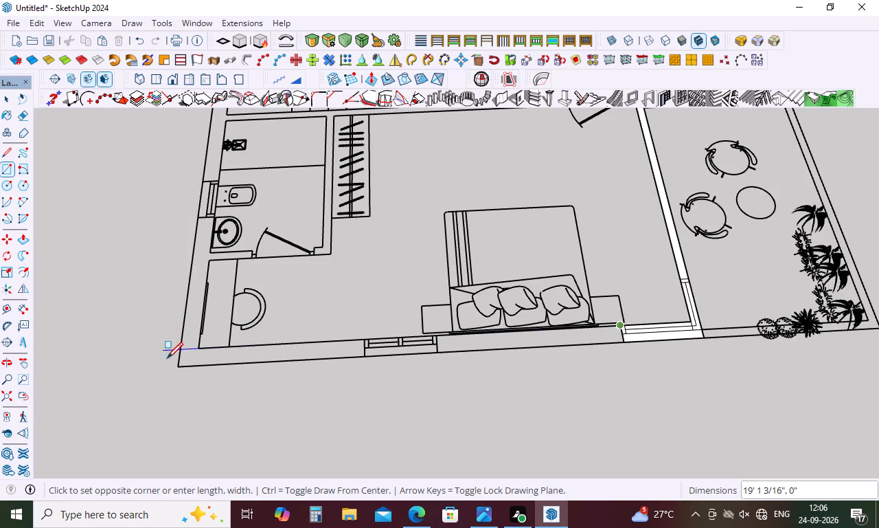
click(179, 369)
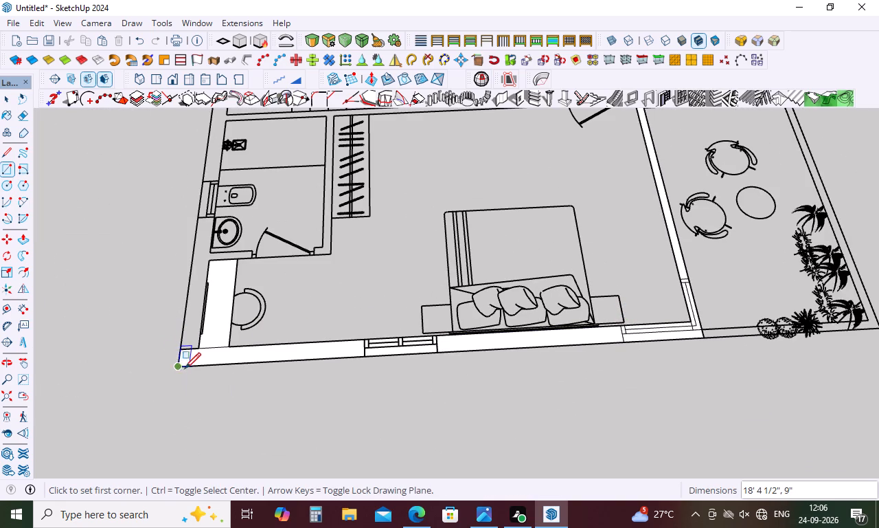
Delete the face filling the desk beside the front bedroom's outer wall.
key(space)
click(217, 326)
key(Delete)
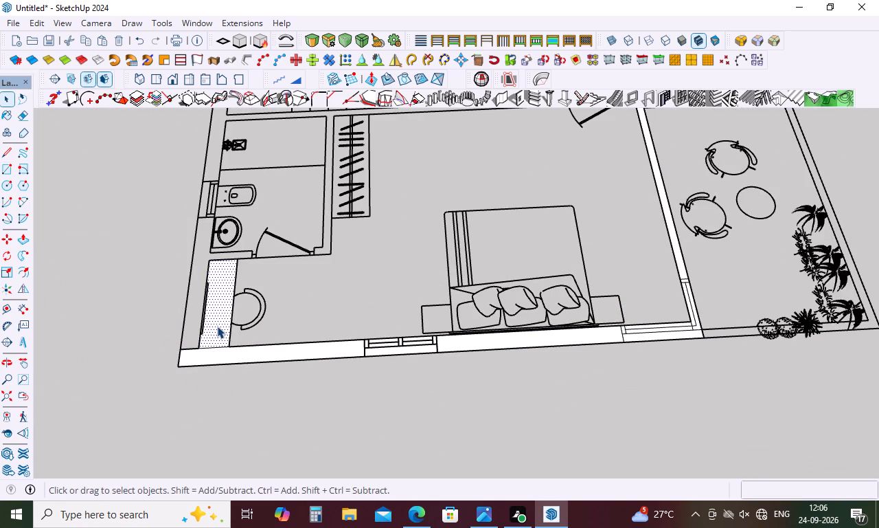
Draw a 38' 3" by 9" rectangle along the staircase-side outer wall, from the front wall's inner corner to the rear wall.
key(r)
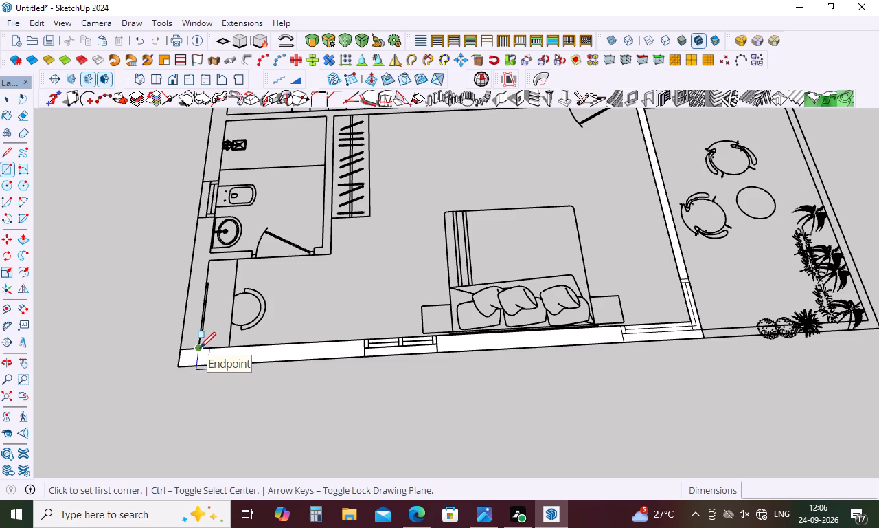
click(200, 348)
scroll(248, 340, down, 10)
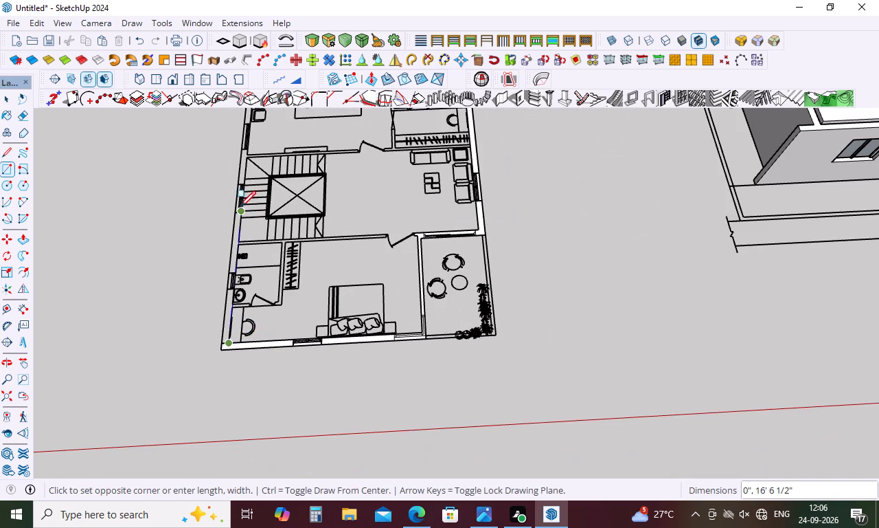
scroll(234, 205, up, 9)
scroll(346, 329, down, 13)
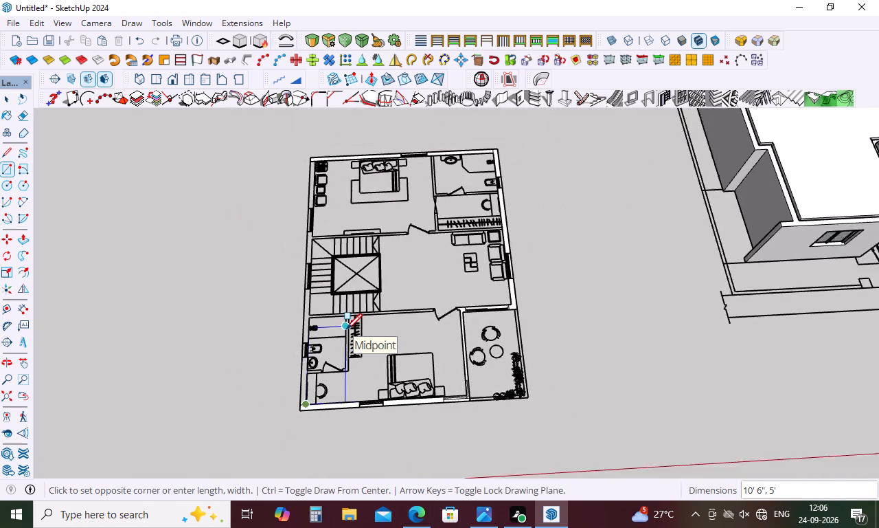
scroll(346, 329, down, 1)
scroll(309, 168, up, 14)
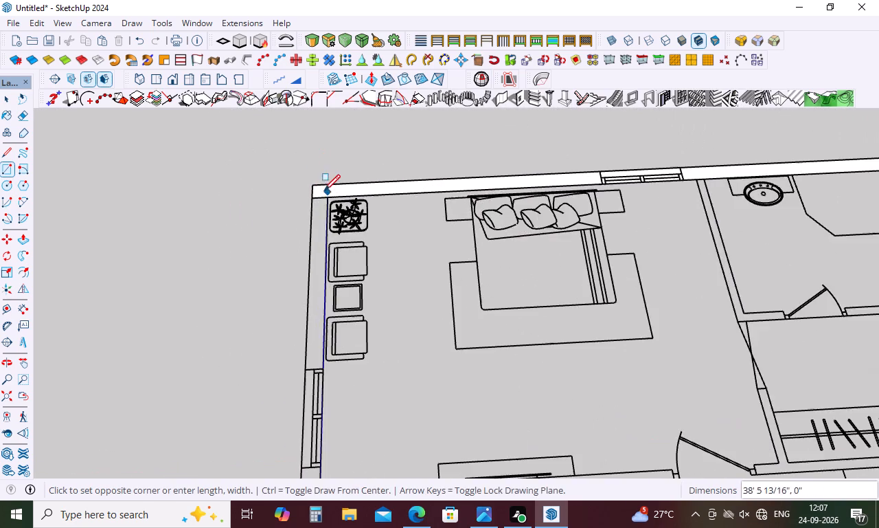
scroll(321, 183, up, 5)
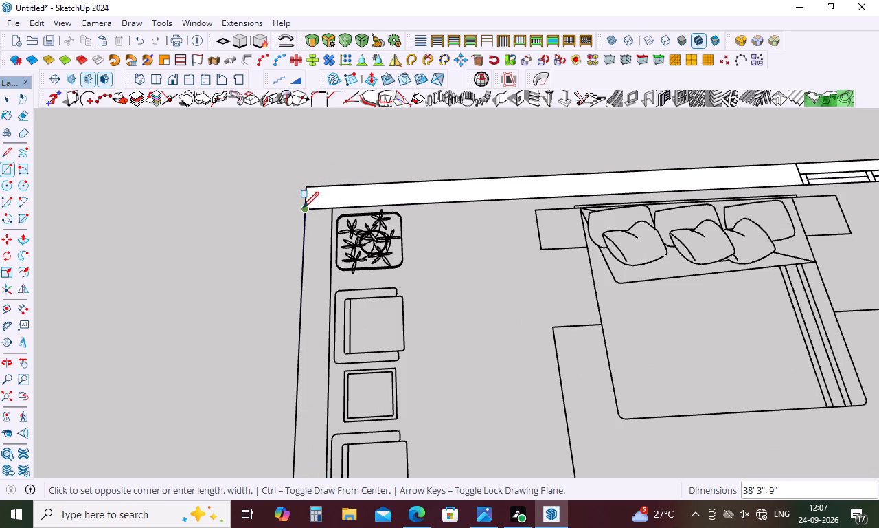
click(303, 208)
key(space)
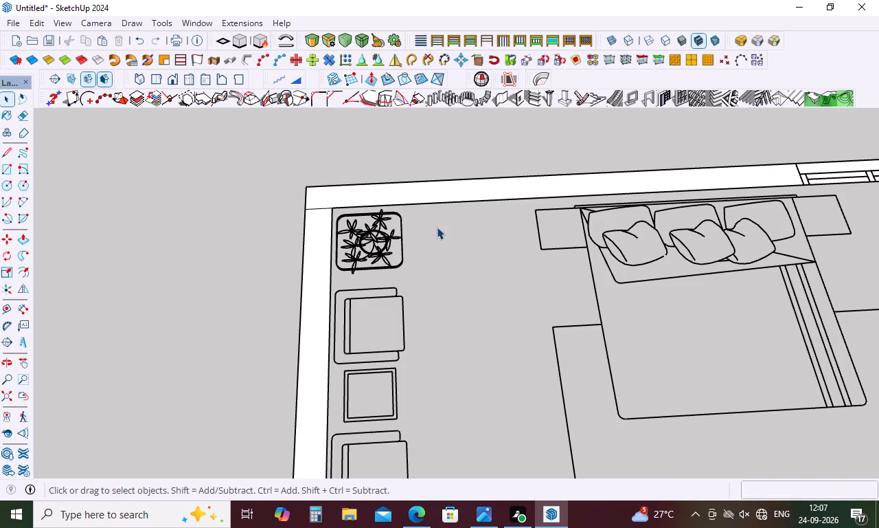
Erase the seam line where the staircase-side wall meets the rear wall.
key(e)
click(326, 210)
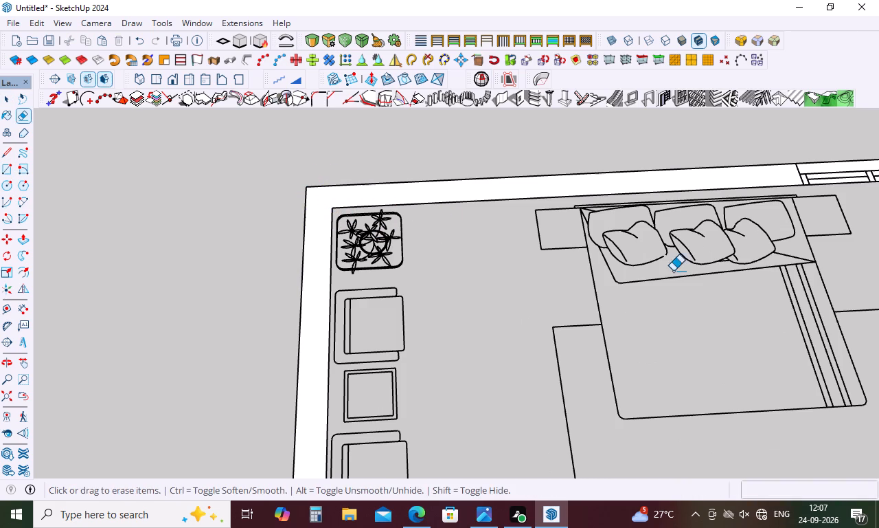
Erase the rear bedroom's window from the rear outer wall.
scroll(673, 271, down, 18)
scroll(768, 249, up, 4)
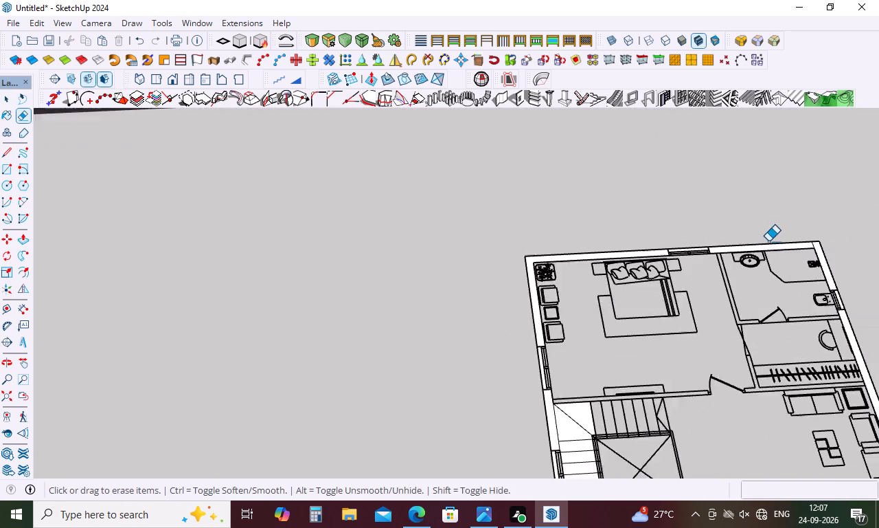
scroll(768, 241, up, 16)
scroll(669, 252, up, 5)
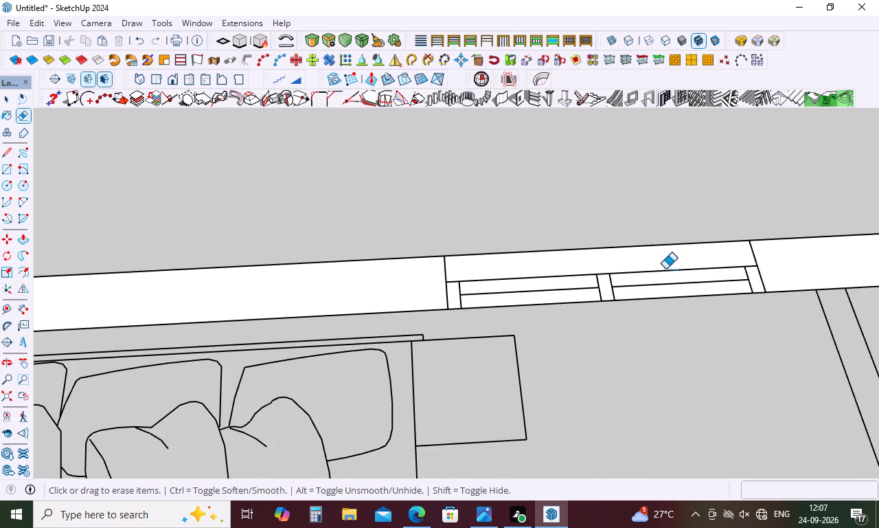
click(665, 269)
Erase the seam line at the rear wall's corner beside the bathroom.
scroll(606, 247, down, 15)
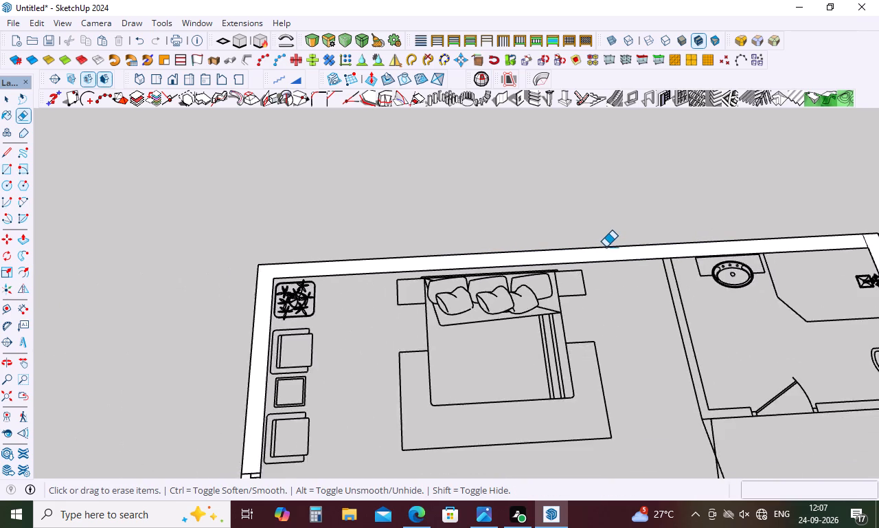
scroll(606, 247, down, 10)
scroll(717, 235, up, 10)
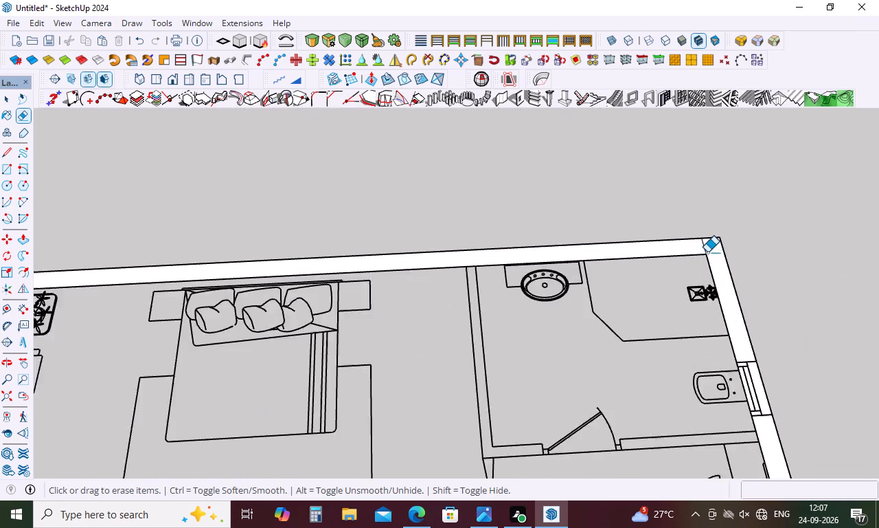
scroll(707, 252, up, 6)
drag(707, 247, 694, 245)
Erase the rear bathroom's window from the outer wall behind the toilet.
scroll(691, 241, down, 16)
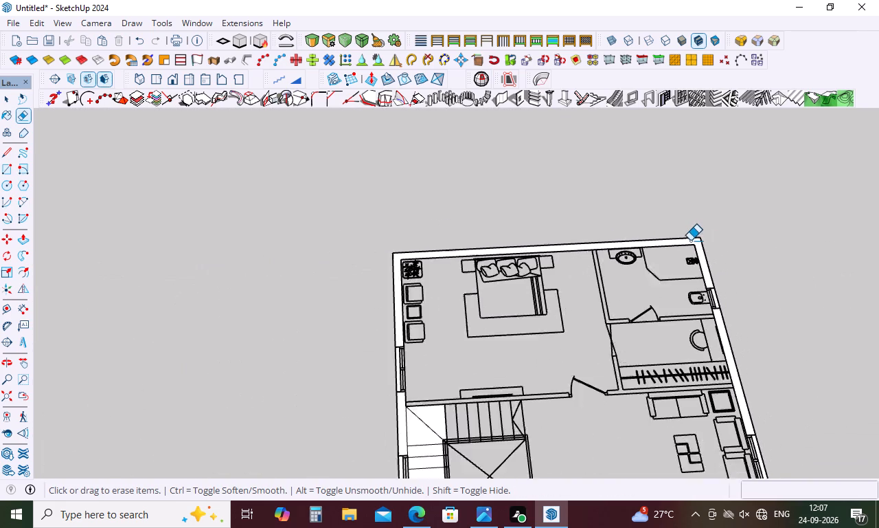
scroll(715, 277, up, 16)
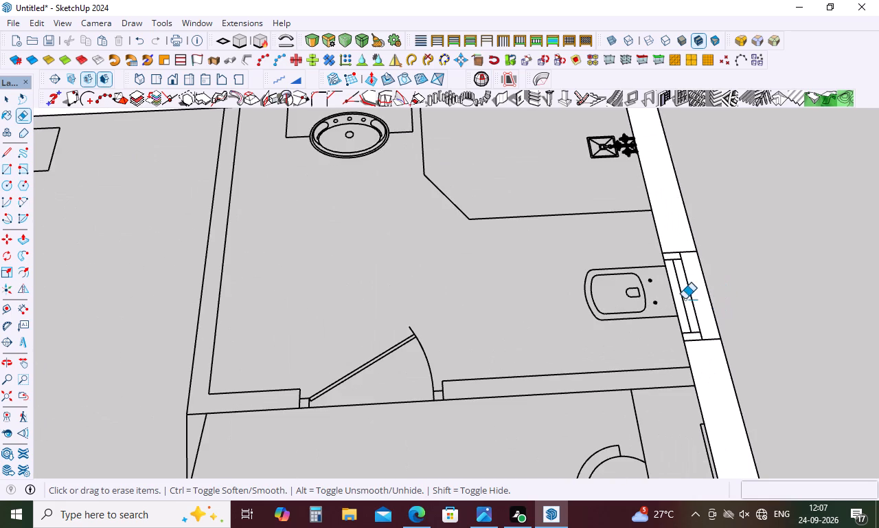
click(689, 295)
Erase the living area's window from the outer wall behind the sofas.
scroll(619, 251, down, 16)
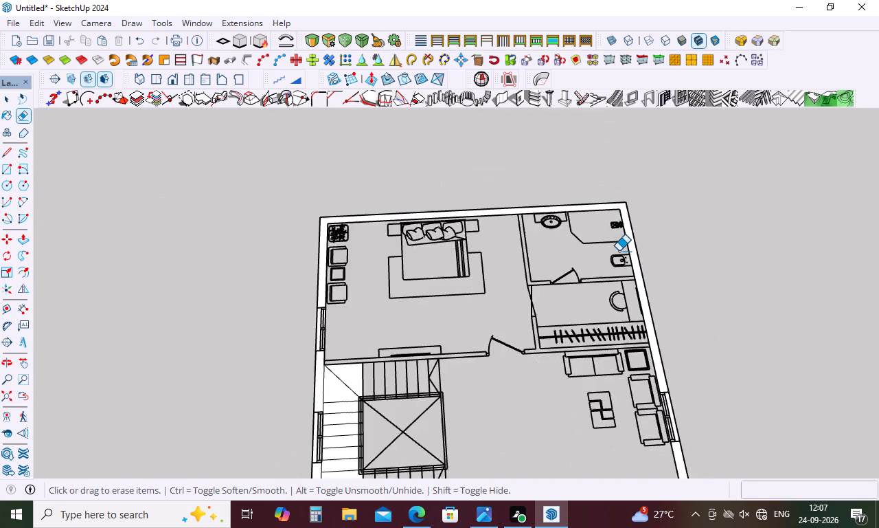
scroll(619, 251, down, 11)
scroll(646, 309, up, 14)
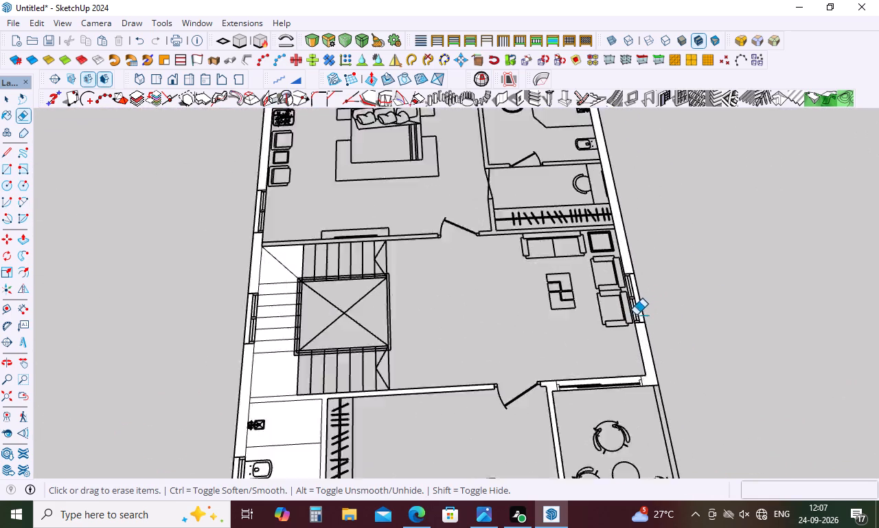
scroll(636, 315, up, 20)
click(635, 290)
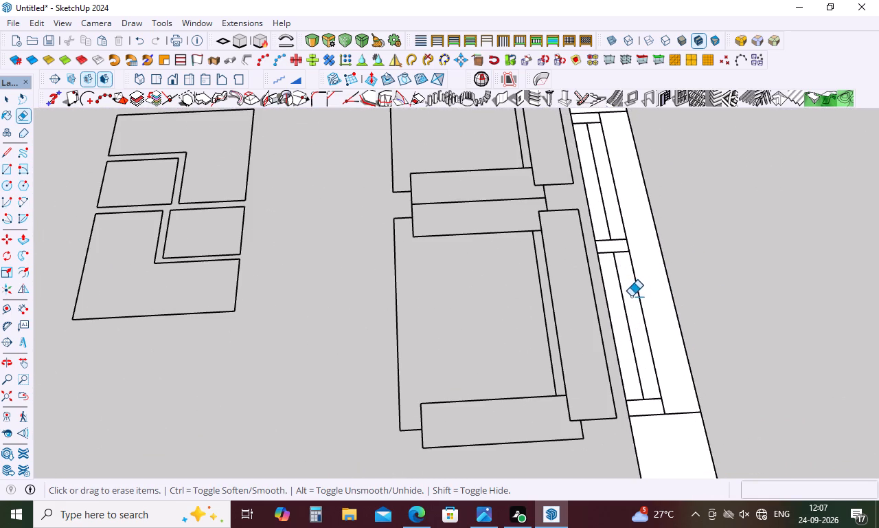
drag(637, 280, 617, 315)
Erase the sliding door panels between the living area and the balcony, along with the jamb at the outer wall.
scroll(621, 281, down, 19)
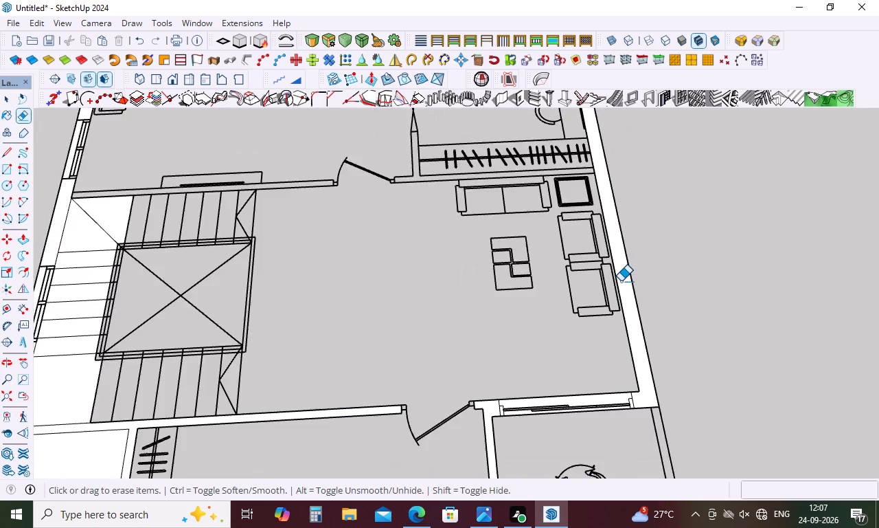
scroll(621, 281, down, 4)
scroll(614, 355, up, 16)
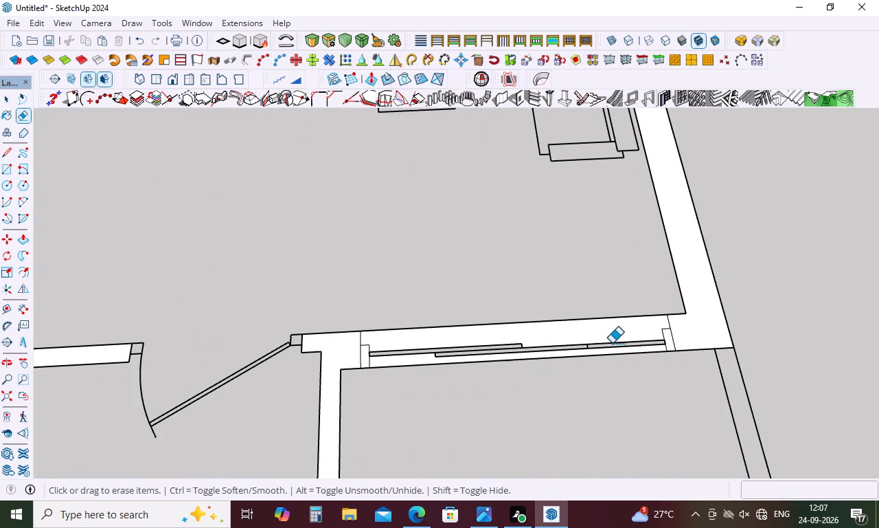
click(612, 343)
click(606, 350)
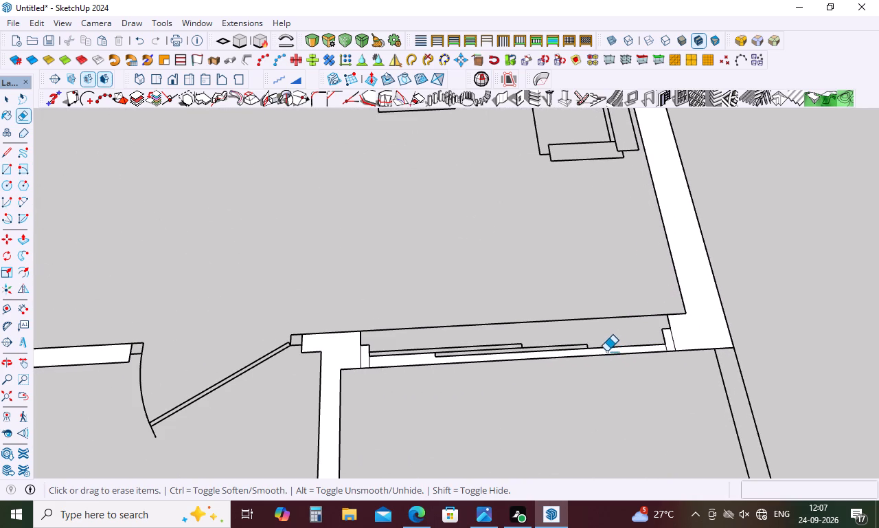
drag(593, 342, 578, 360)
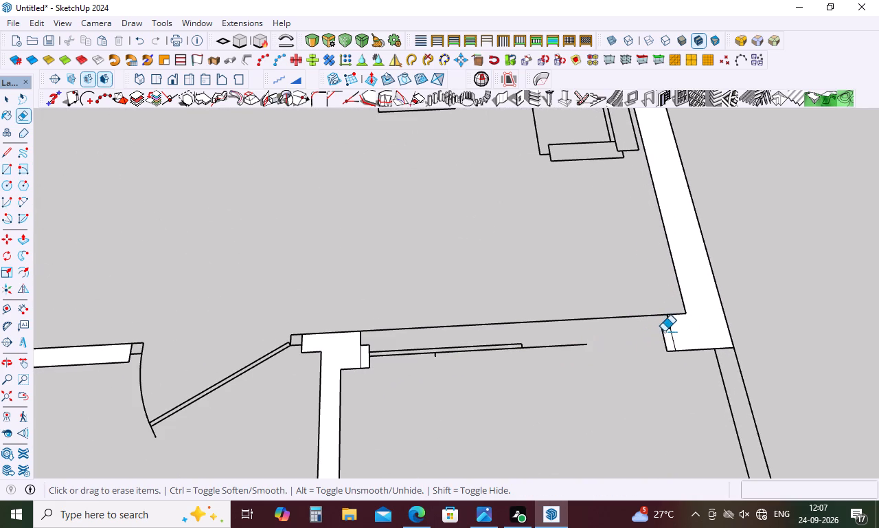
drag(664, 331, 662, 340)
drag(525, 340, 516, 356)
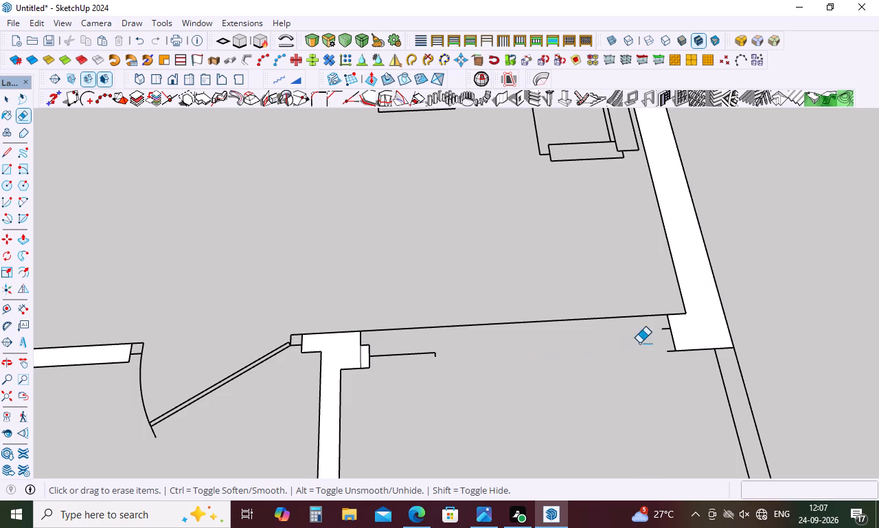
click(665, 329)
drag(670, 351, 670, 361)
drag(414, 349, 414, 366)
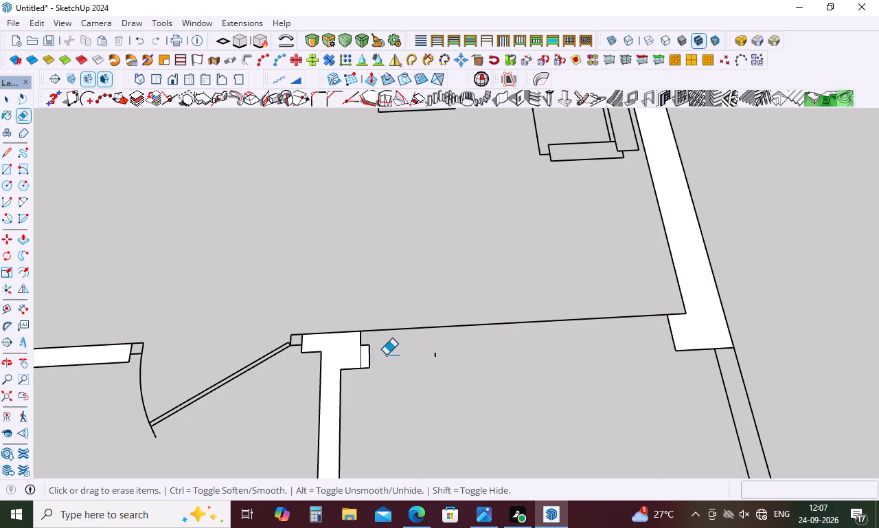
Erase the sliding door's other jamb and its leftover lines beside the front bedroom's wall.
drag(366, 350, 365, 356)
scroll(479, 319, down, 5)
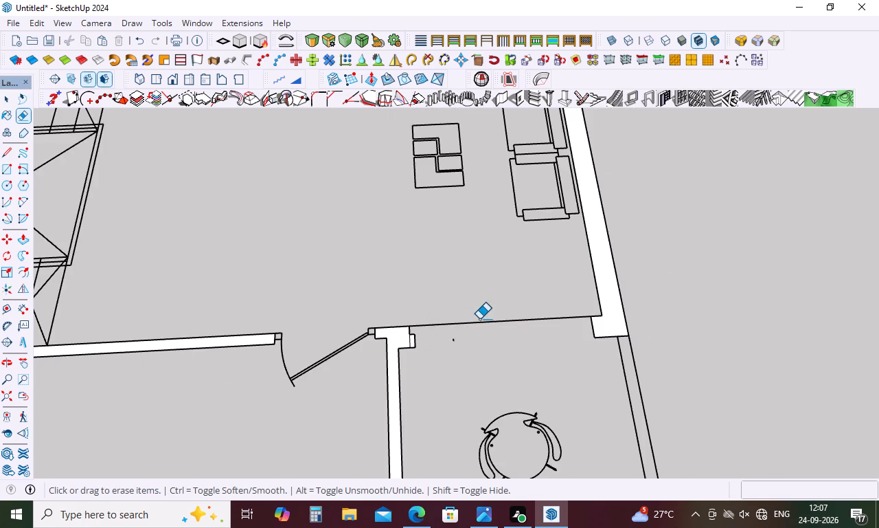
scroll(418, 346, up, 8)
drag(409, 327, 407, 335)
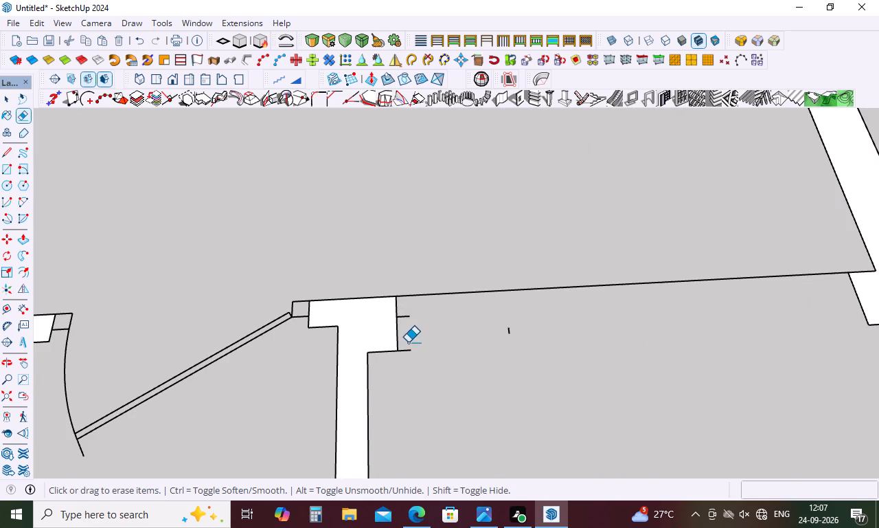
drag(408, 319, 406, 340)
drag(411, 344, 408, 364)
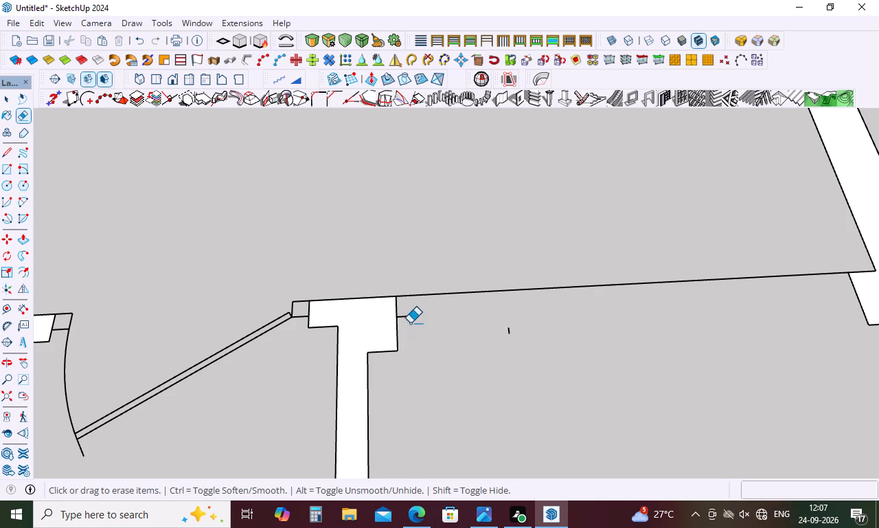
drag(407, 313, 402, 329)
Erase the line spanning the balcony door opening and the stray short line beside it.
scroll(499, 234, down, 5)
drag(510, 291, 488, 296)
click(558, 255)
drag(558, 261, 558, 276)
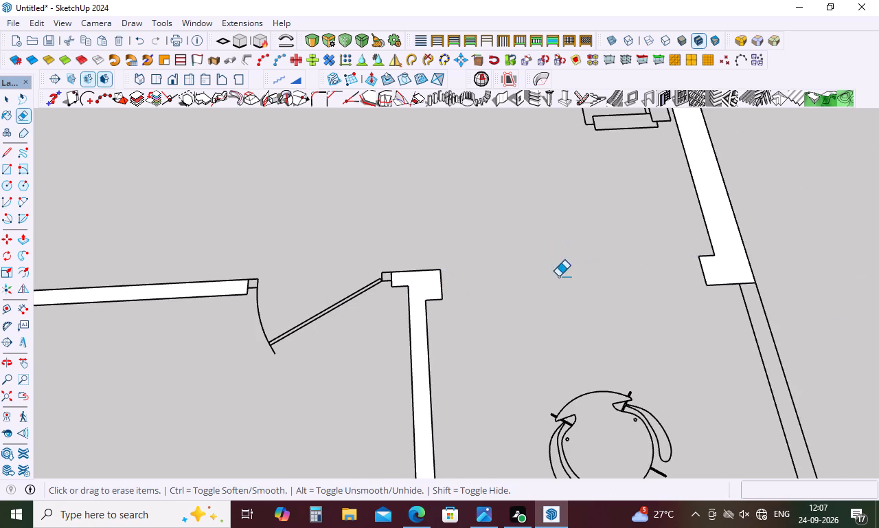
Erase the front bedroom's corner window lines and jamb from the wall beside the balcony, along with adjoining window lines in the front wall.
scroll(606, 242, down, 16)
scroll(606, 242, down, 5)
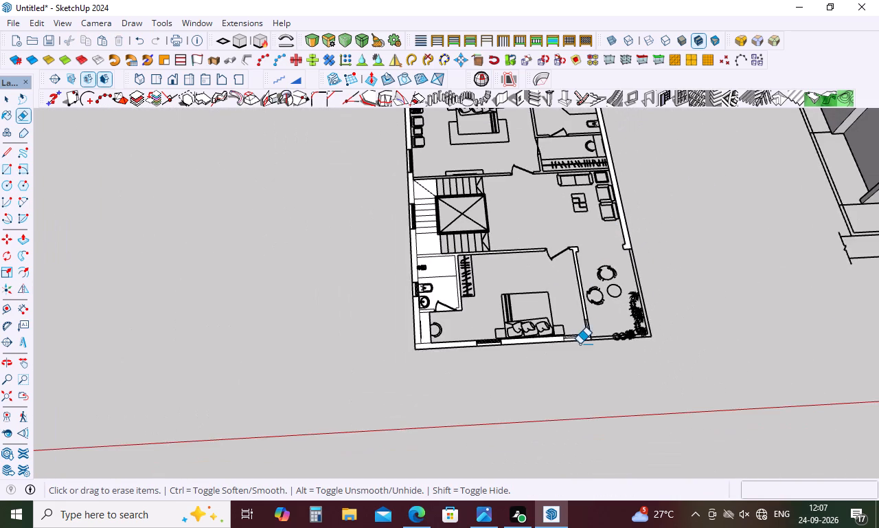
scroll(580, 344, up, 17)
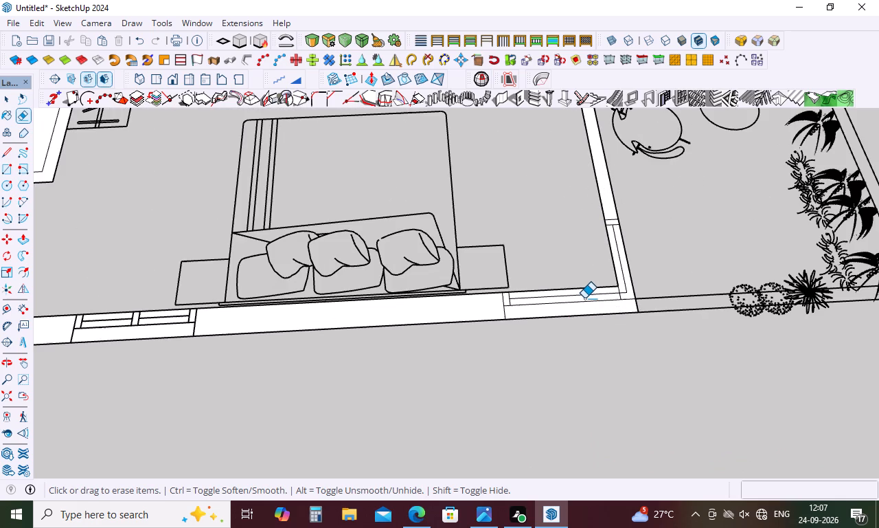
click(584, 298)
drag(592, 294, 591, 305)
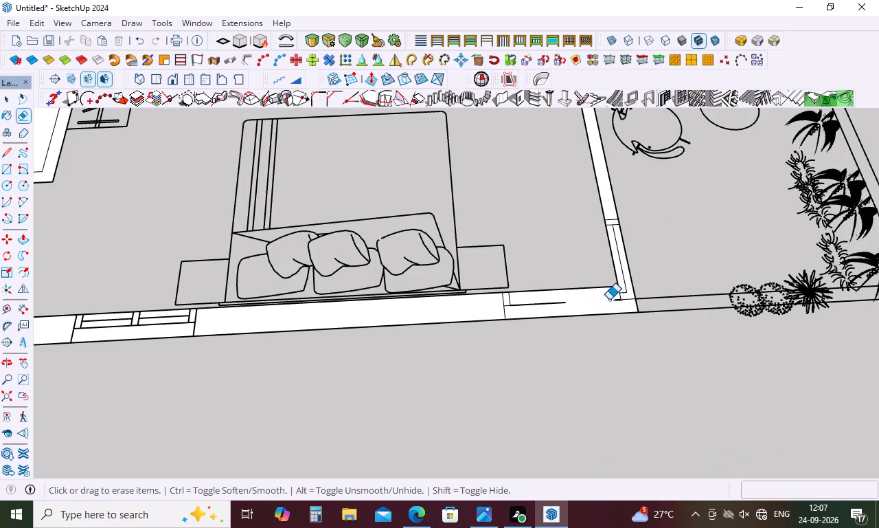
scroll(621, 281, up, 5)
click(625, 264)
drag(625, 264, 623, 273)
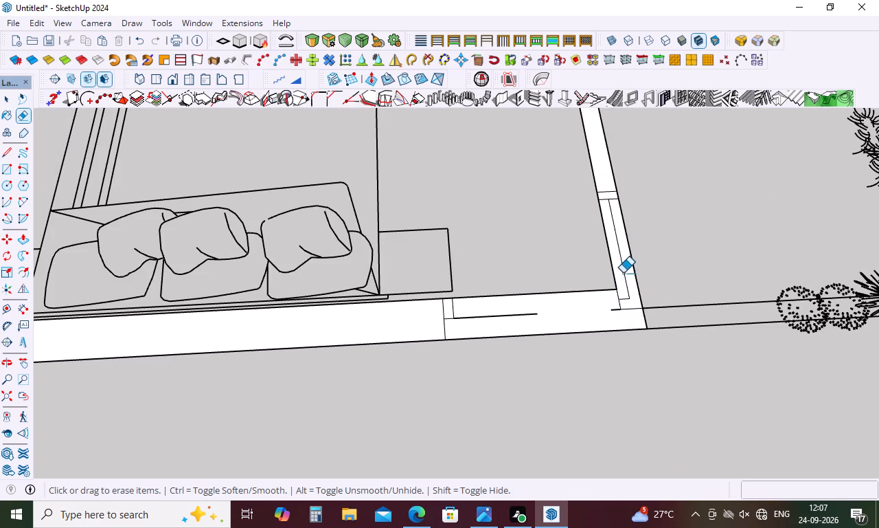
drag(623, 273, 623, 274)
drag(626, 287, 626, 299)
drag(622, 303, 617, 312)
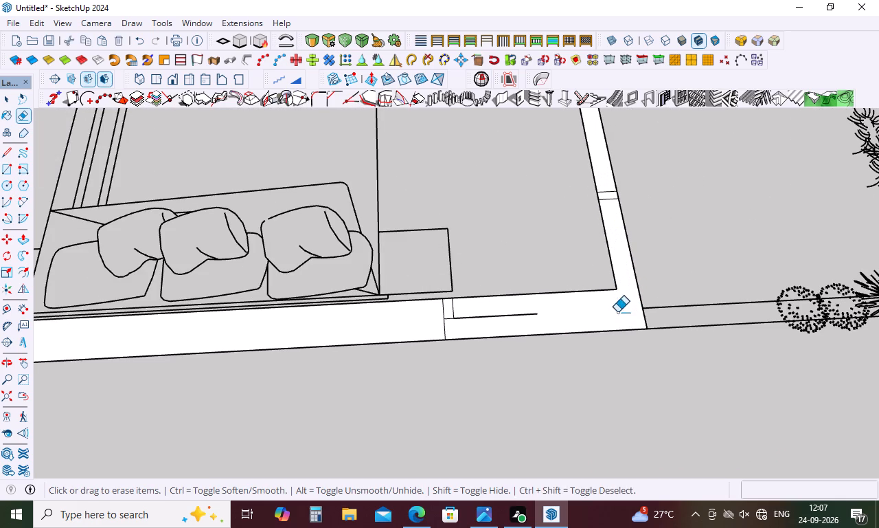
drag(608, 191, 607, 203)
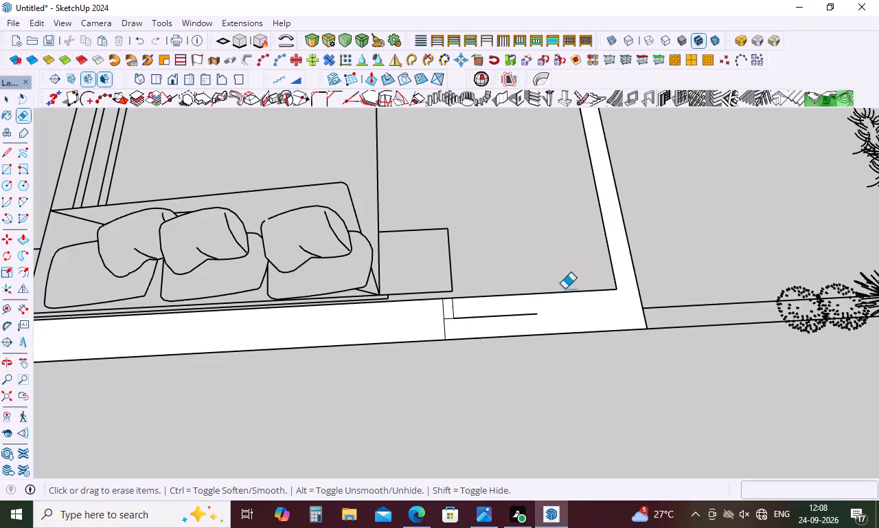
Erase the corner window's leftover lines and jamb from the front wall beside the bed.
drag(526, 311, 525, 318)
scroll(619, 263, down, 4)
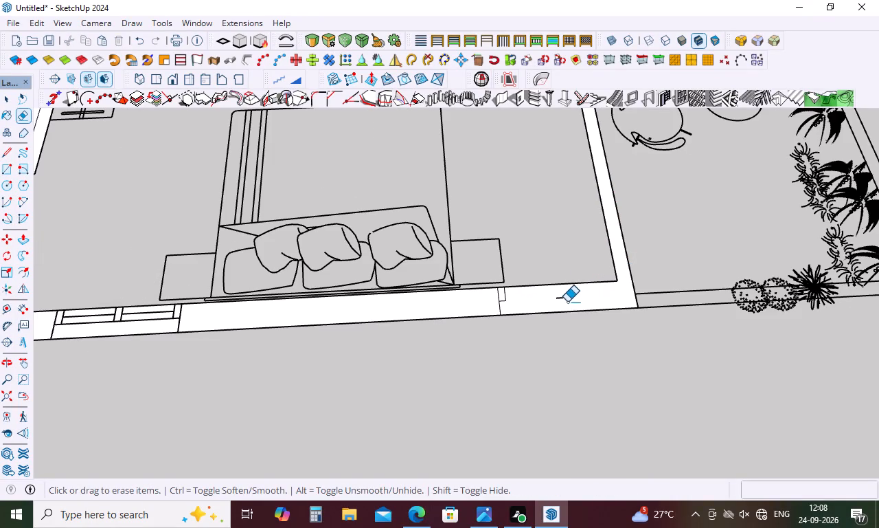
drag(562, 298, 558, 307)
scroll(635, 244, down, 5)
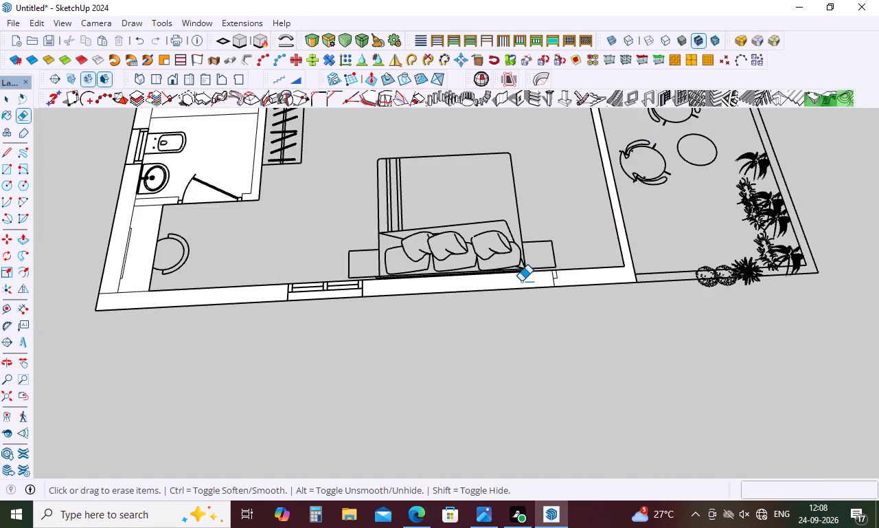
scroll(521, 281, up, 8)
drag(582, 272, 578, 279)
drag(578, 273, 567, 285)
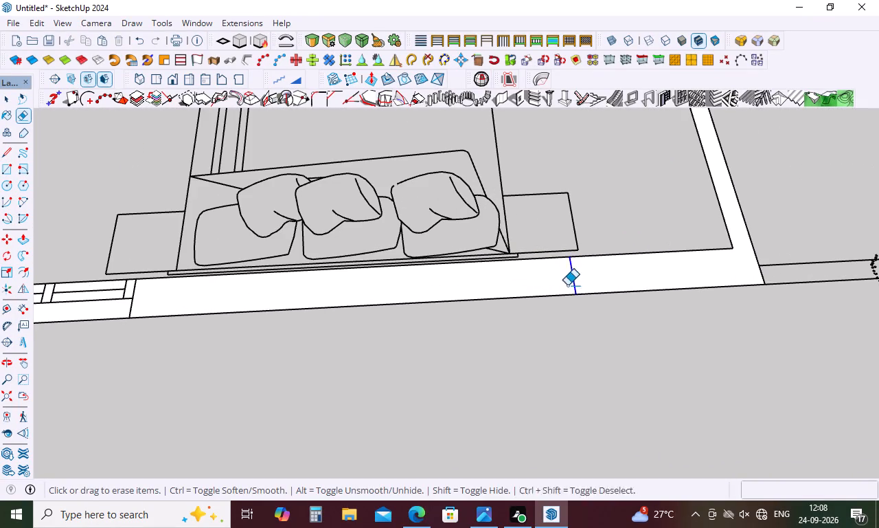
drag(567, 285, 567, 288)
Erase the front bedroom's other window from the front wall, between the bed and the desk.
scroll(714, 217, down, 14)
scroll(516, 243, up, 3)
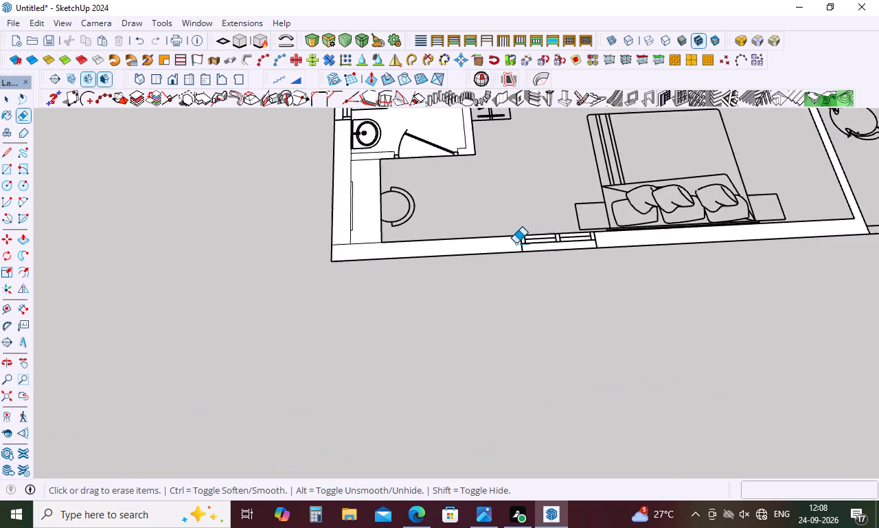
scroll(516, 243, up, 11)
drag(584, 232, 581, 244)
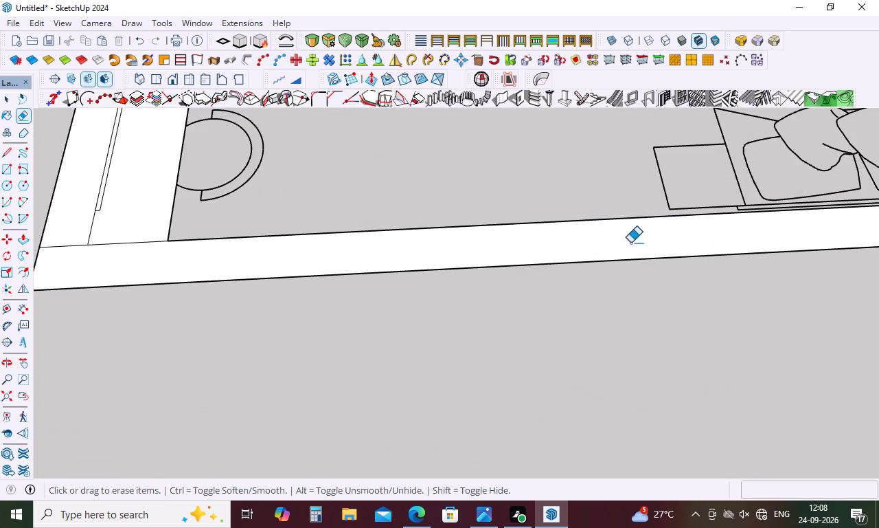
Erase the short line crossing the outer wall at the front corner beside the desk.
scroll(663, 233, down, 9)
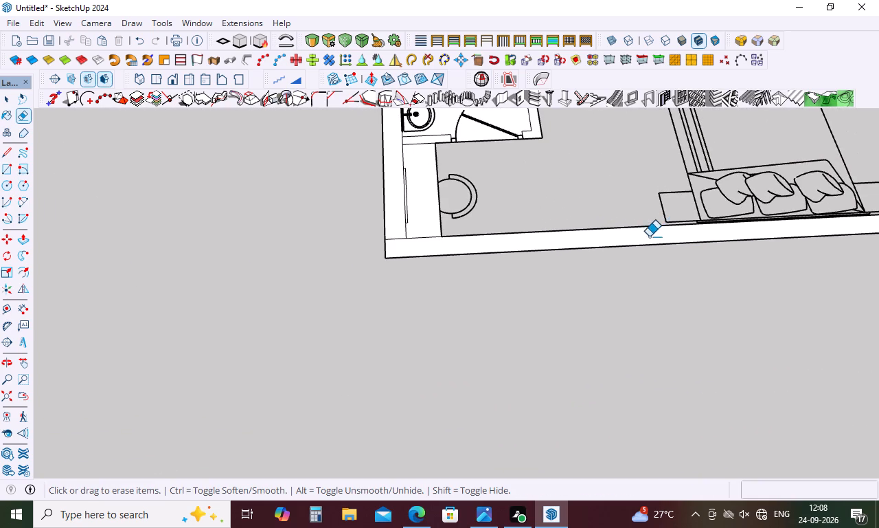
scroll(649, 236, down, 4)
scroll(474, 217, up, 4)
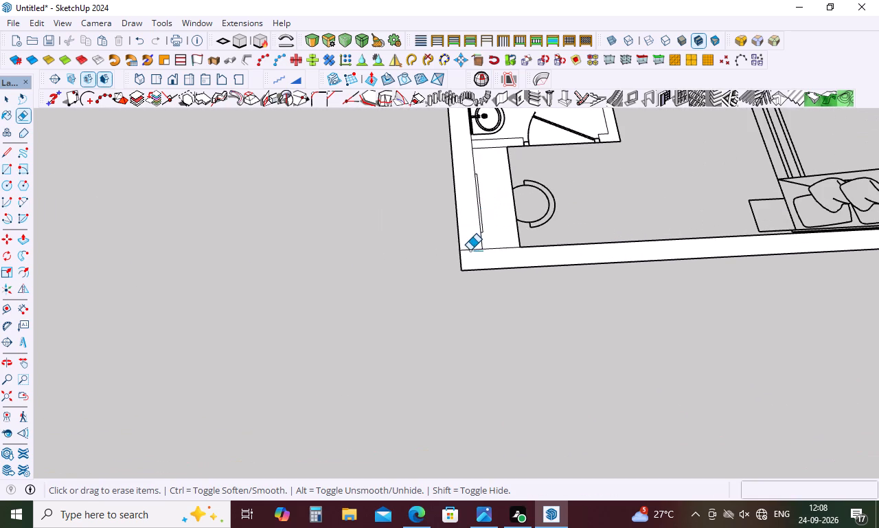
drag(470, 250, 470, 261)
Erase the front bathroom's window from the outer wall beside the toilet.
scroll(555, 272, down, 10)
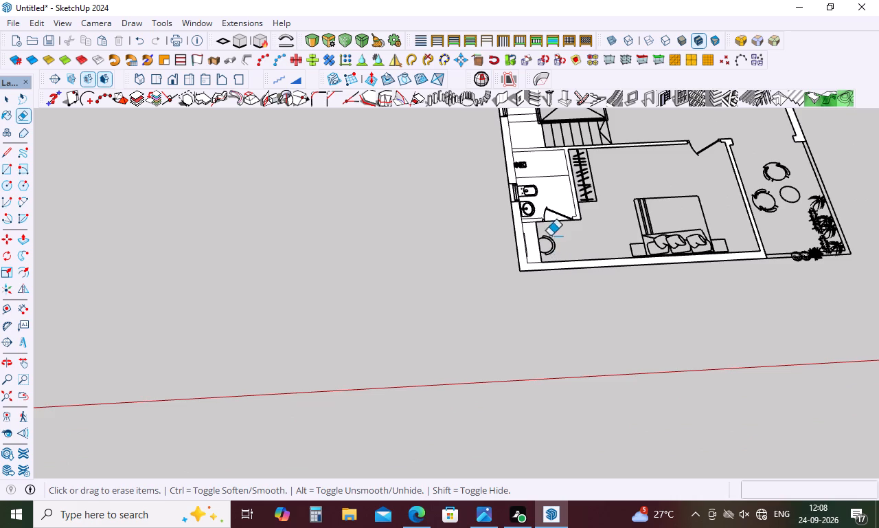
scroll(550, 232, down, 3)
scroll(522, 172, up, 9)
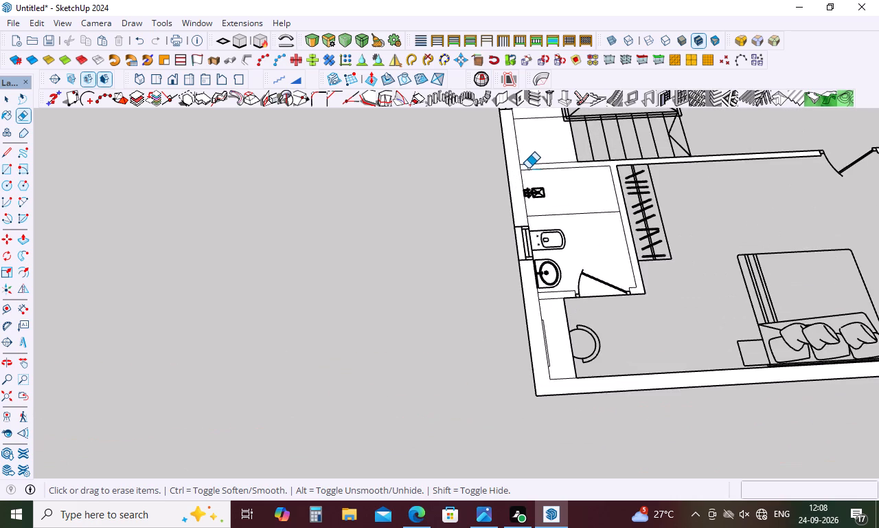
scroll(528, 168, up, 1)
scroll(521, 247, up, 2)
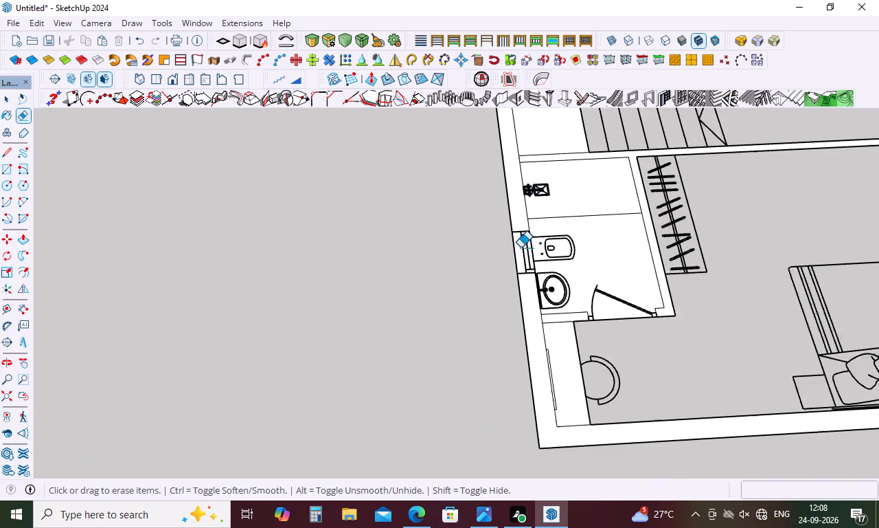
scroll(521, 247, up, 7)
click(527, 219)
Erase the staircase window from the outer wall.
scroll(555, 274, down, 5)
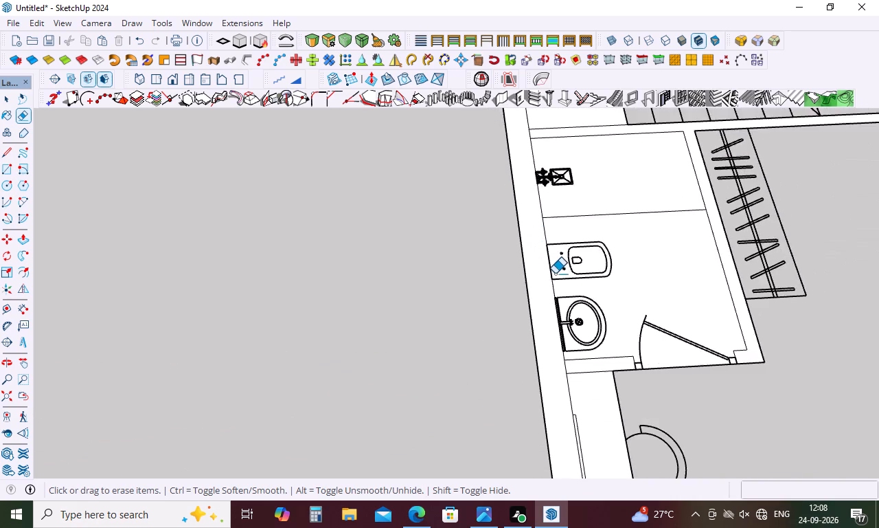
scroll(555, 274, down, 20)
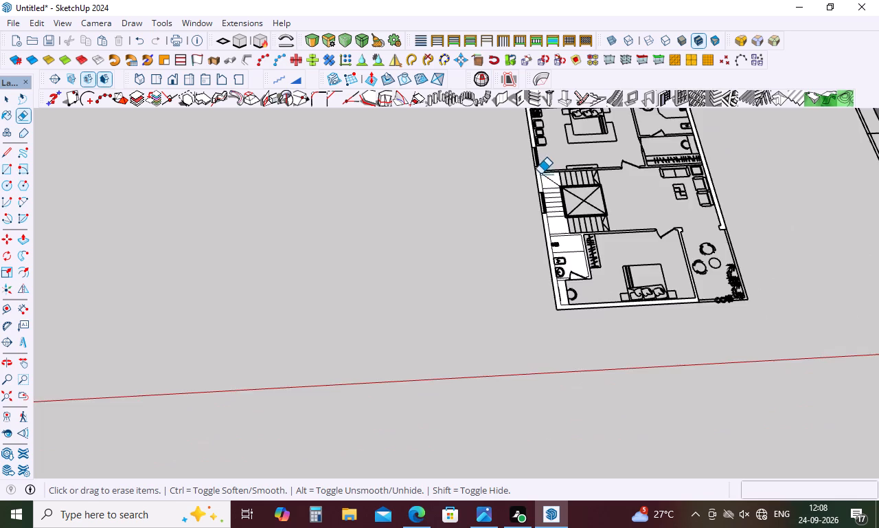
scroll(538, 167, up, 15)
scroll(555, 221, up, 4)
drag(524, 204, 521, 210)
Erase the rear bedroom's window from the outer wall between the chairs and the staircase.
scroll(580, 268, down, 20)
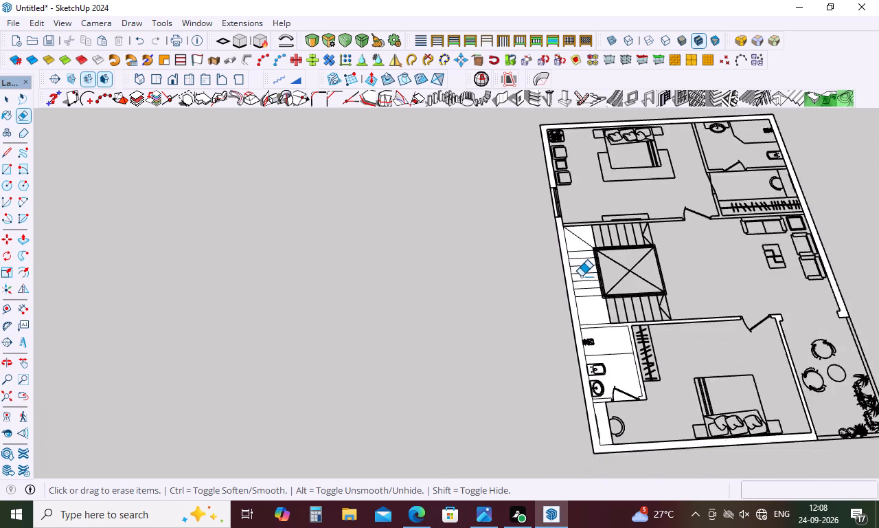
scroll(549, 199, up, 16)
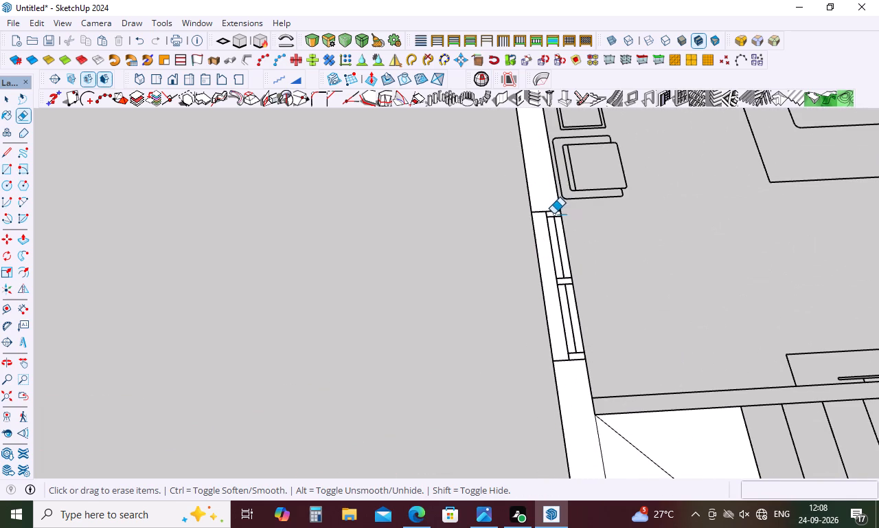
drag(553, 214, 552, 236)
Delete the faces filling both stair landings along the outer wall, including both halves of the diagonally split one.
scroll(551, 214, down, 5)
key(space)
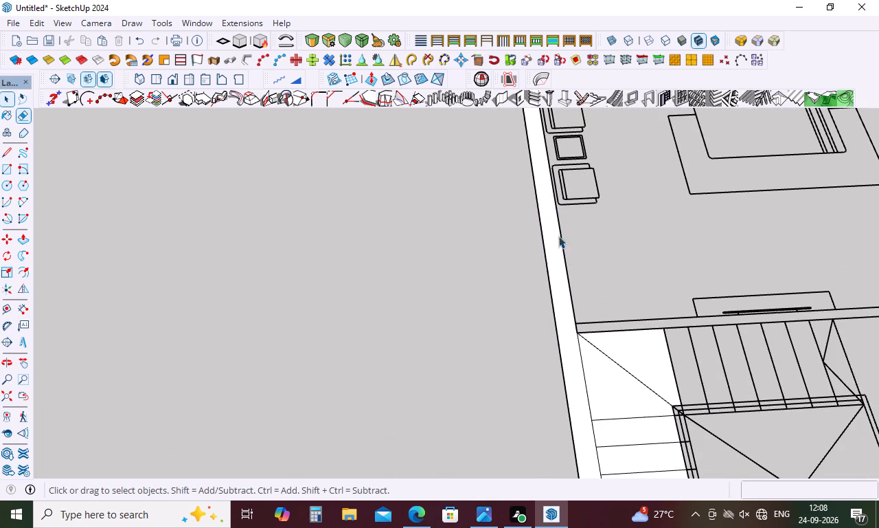
click(624, 358)
key(Delete)
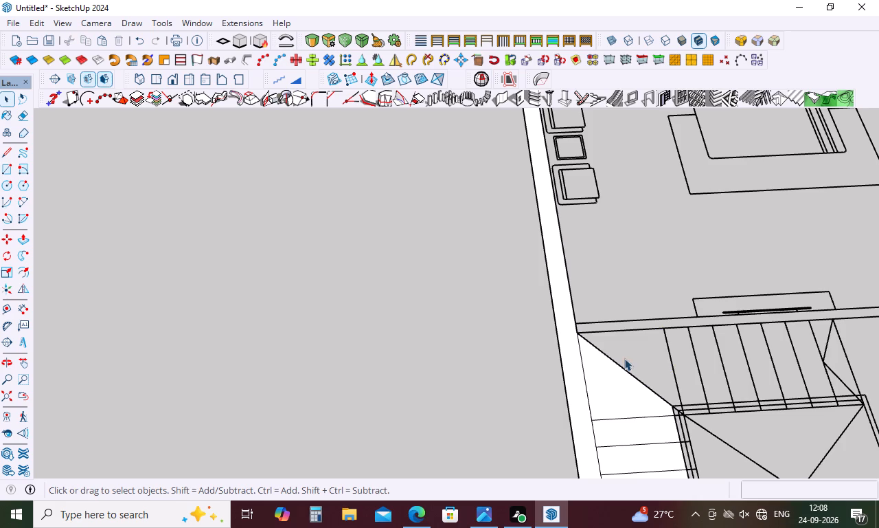
click(620, 388)
key(Delete)
scroll(603, 252, down, 10)
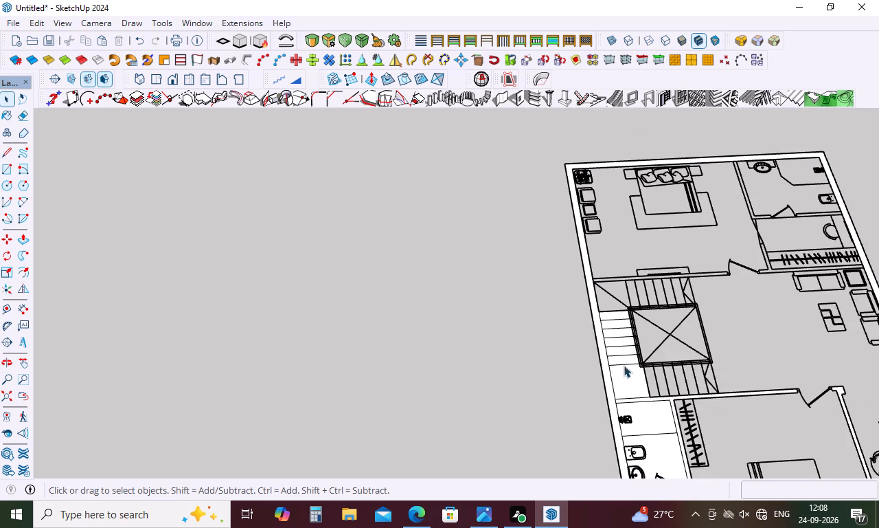
click(628, 386)
key(Delete)
Delete the face filling the shower area of the front bathroom.
click(641, 408)
key(Delete)
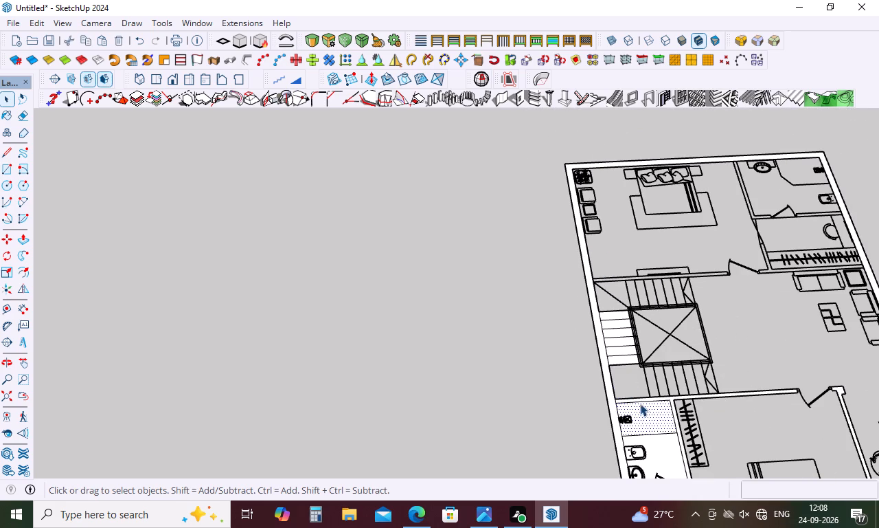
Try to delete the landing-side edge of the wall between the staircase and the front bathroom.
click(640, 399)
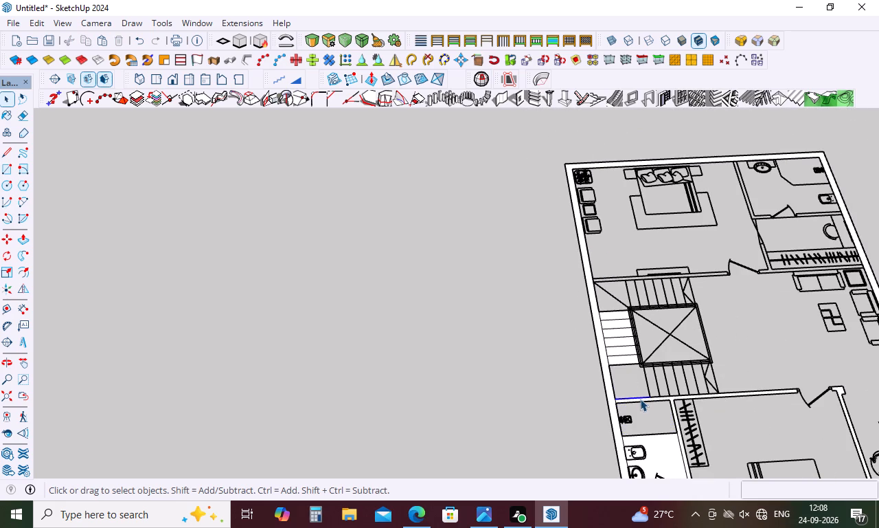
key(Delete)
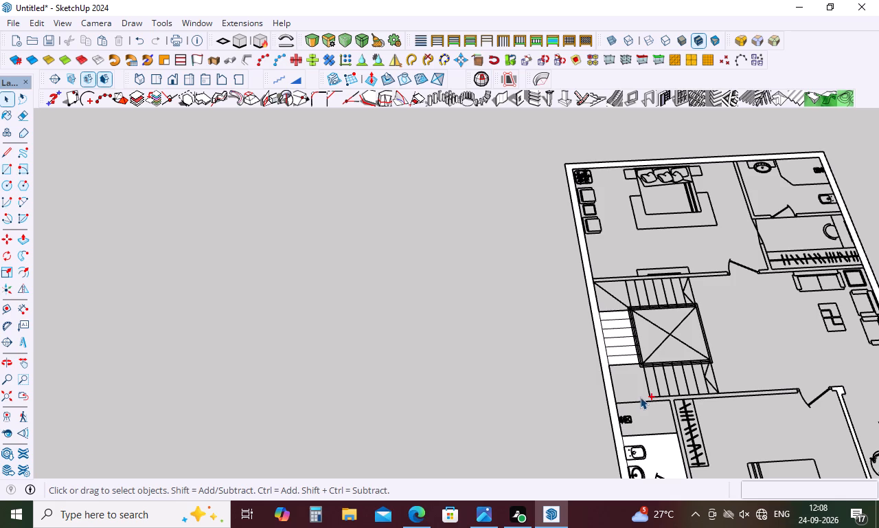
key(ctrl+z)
Delete the face of the inner wall separating the staircase from the front bathroom and bedroom.
scroll(640, 392, up, 15)
click(672, 410)
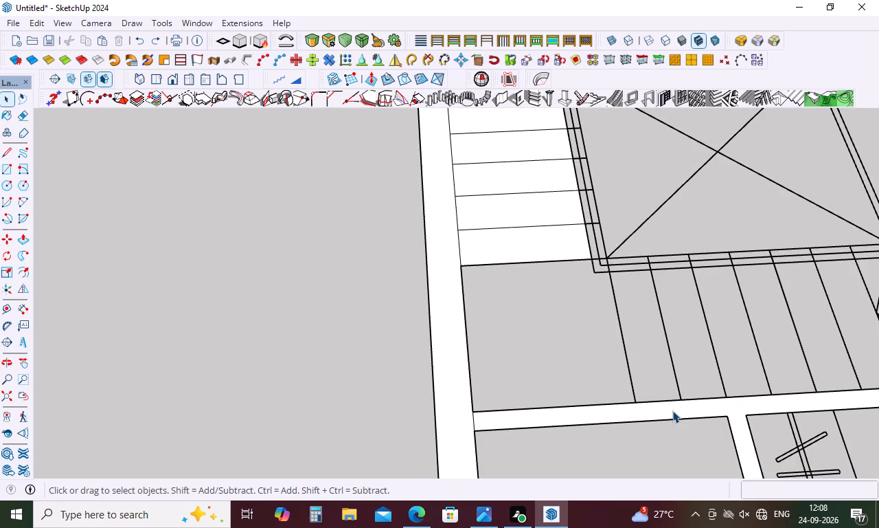
key(Delete)
Delete the six stair tread faces between the two landings along the outer wall.
click(556, 246)
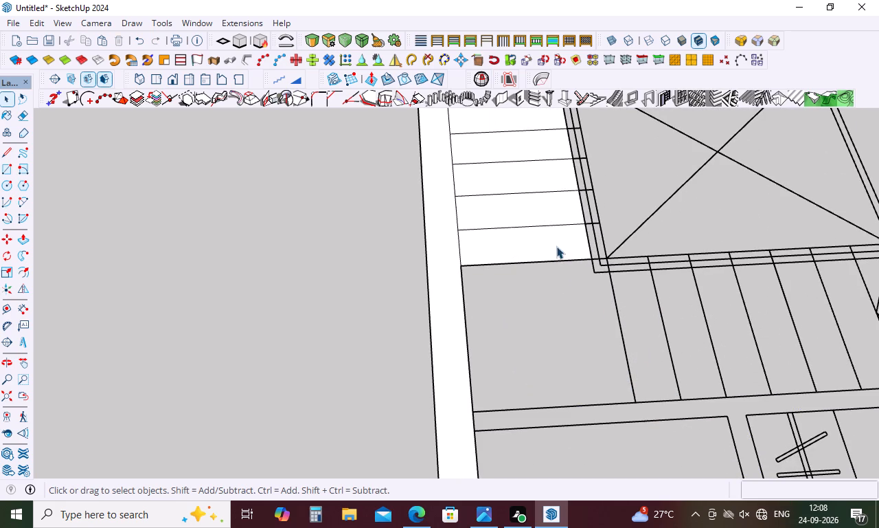
key(Delete)
click(554, 206)
key(Delete)
click(554, 172)
key(Delete)
click(552, 152)
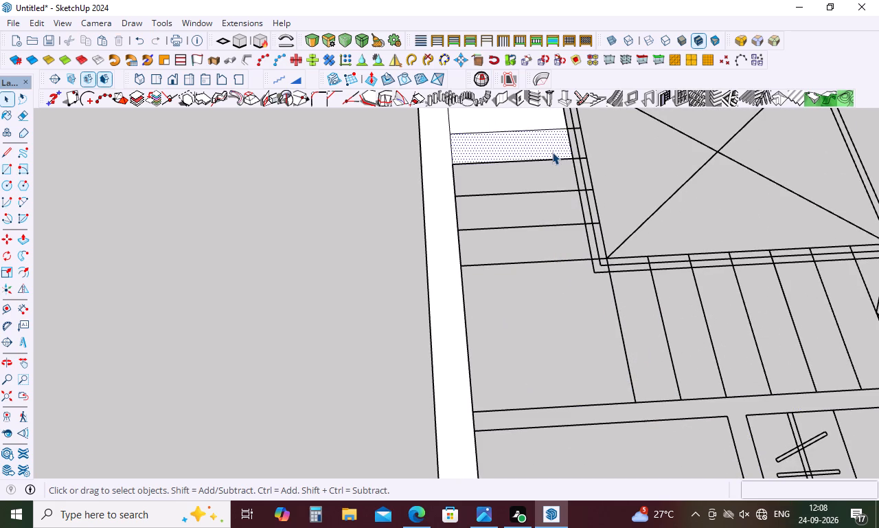
key(Delete)
scroll(567, 224, down, 4)
click(545, 150)
key(Delete)
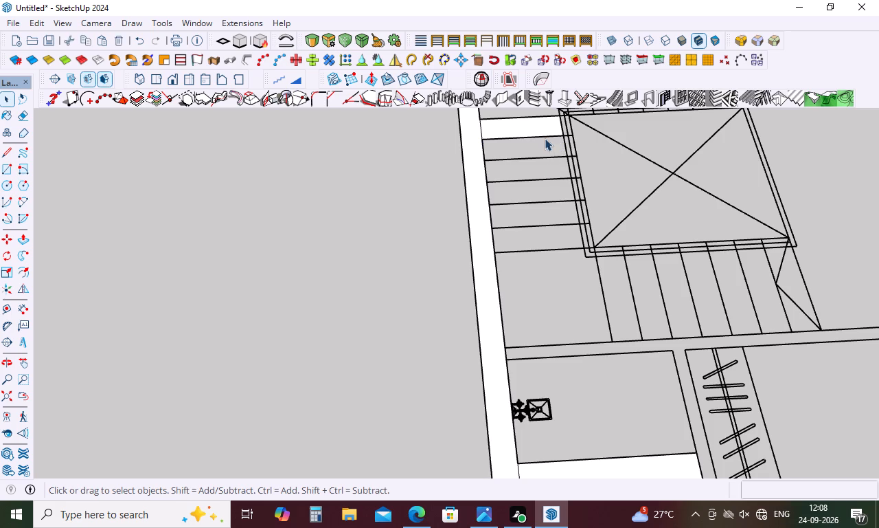
click(543, 129)
key(Delete)
Delete the faces filling the front bathroom, the bedroom desk and the short wall between them.
scroll(563, 236, down, 11)
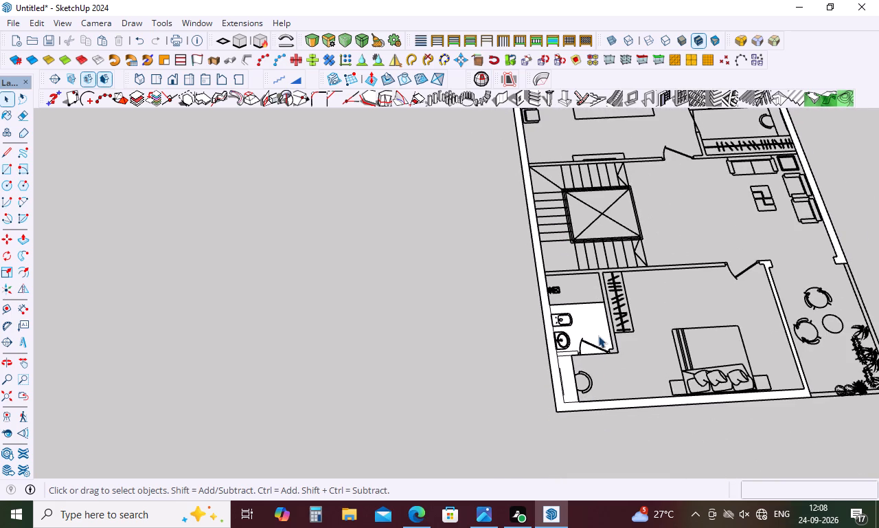
click(598, 327)
key(Delete)
click(569, 386)
key(Delete)
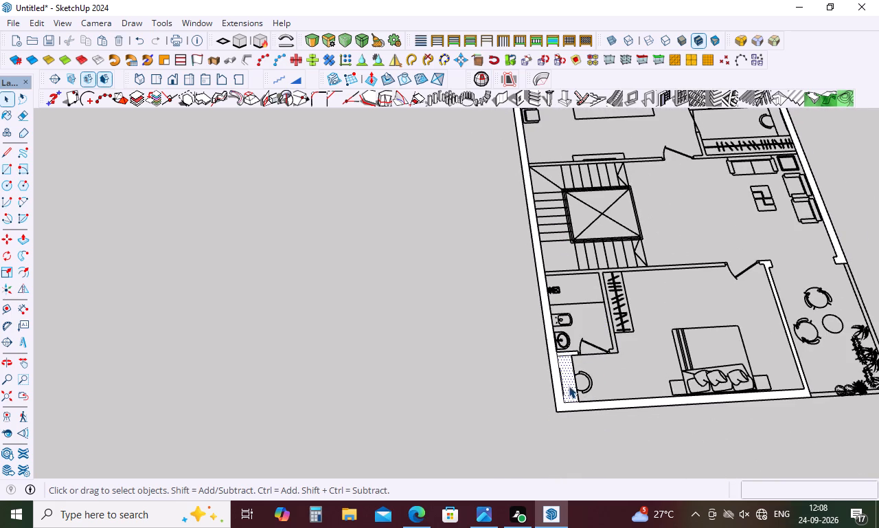
scroll(569, 358, up, 10)
click(569, 350)
key(Delete)
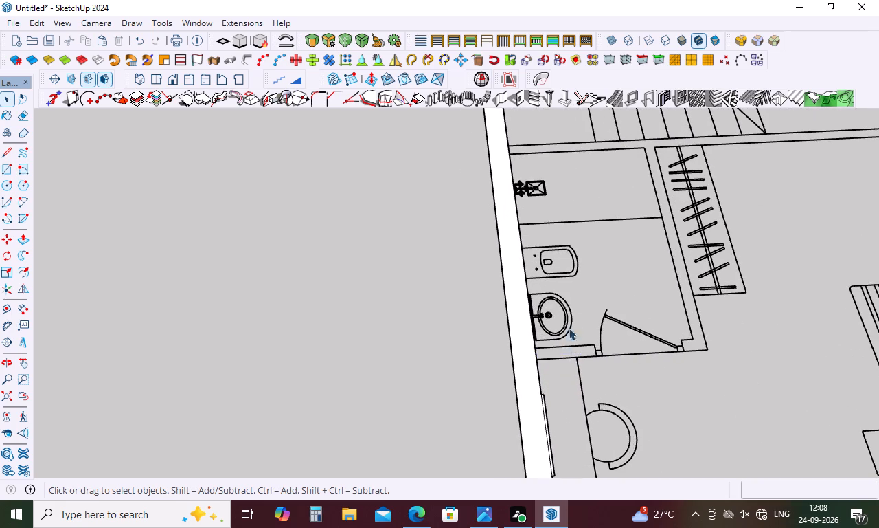
Draw a rectangle bridging the wall gap between the lounge and front balcony, from the bedroom wall end to the outer wall.
scroll(569, 317, down, 14)
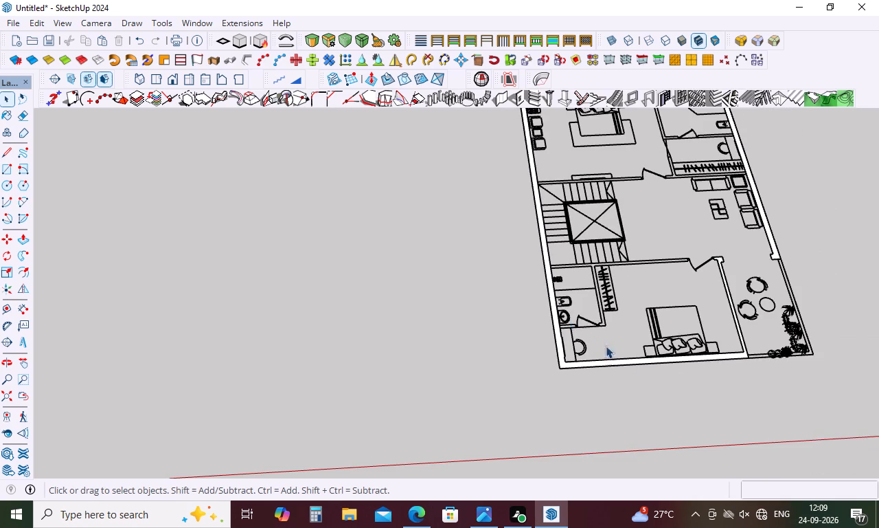
key(space)
key(r)
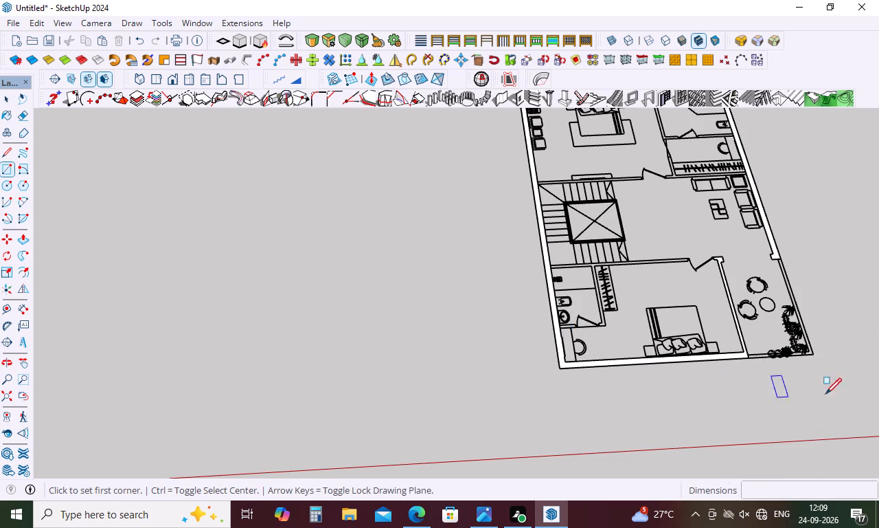
scroll(784, 256, up, 16)
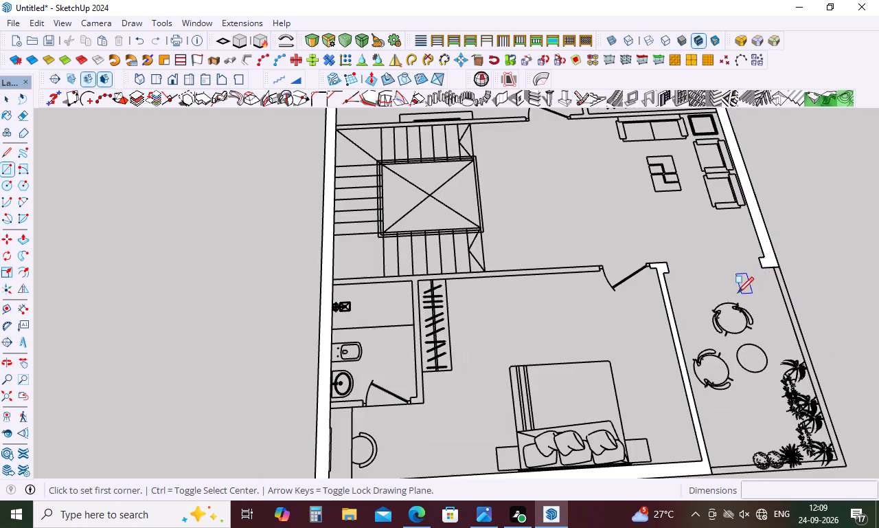
scroll(709, 265, up, 6)
click(639, 263)
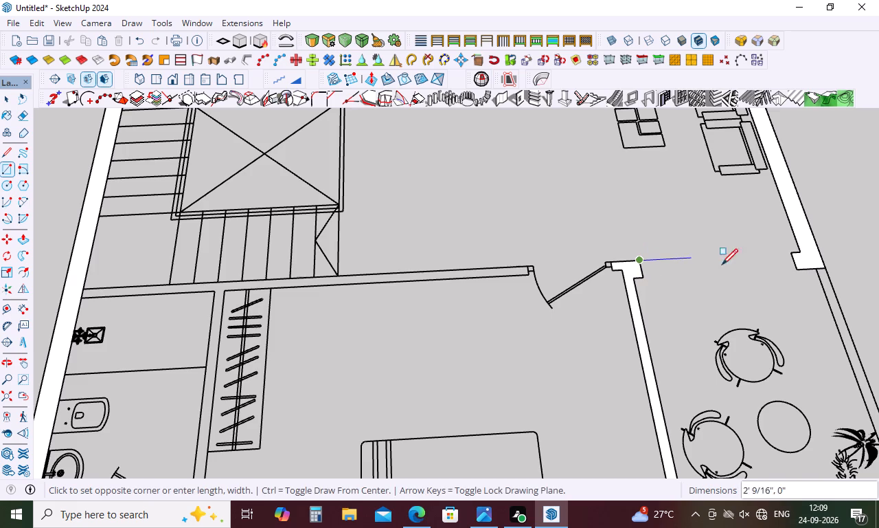
click(798, 272)
key(space)
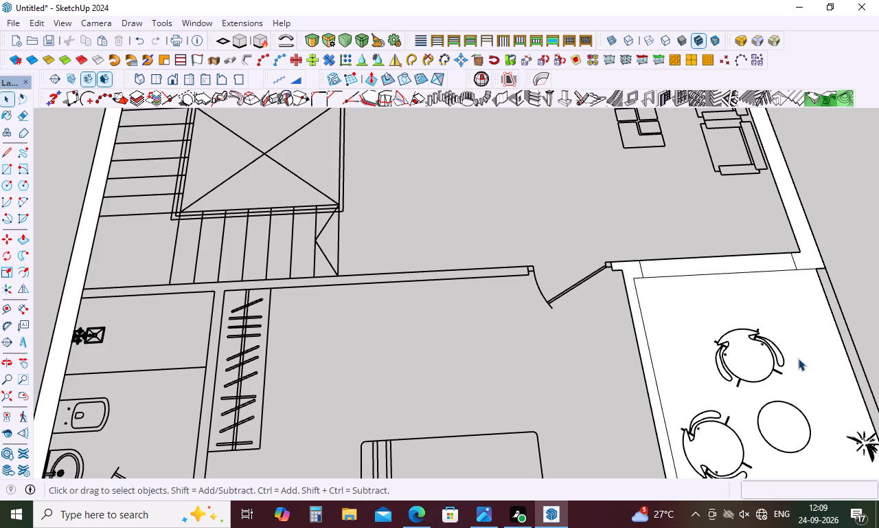
Delete the face filling the front balcony with the round table and chairs.
click(700, 362)
key(Delete)
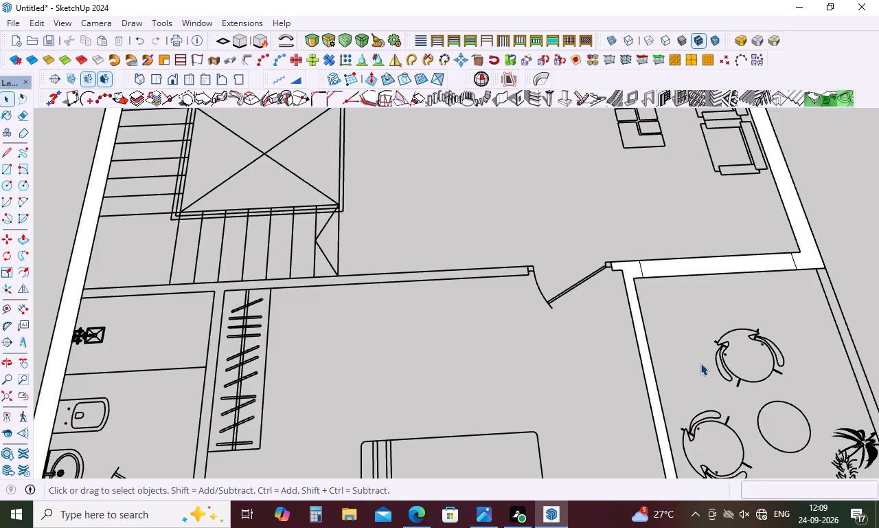
Erase the two dividing lines across the wall strip between the lounge and the balcony.
key(e)
click(643, 272)
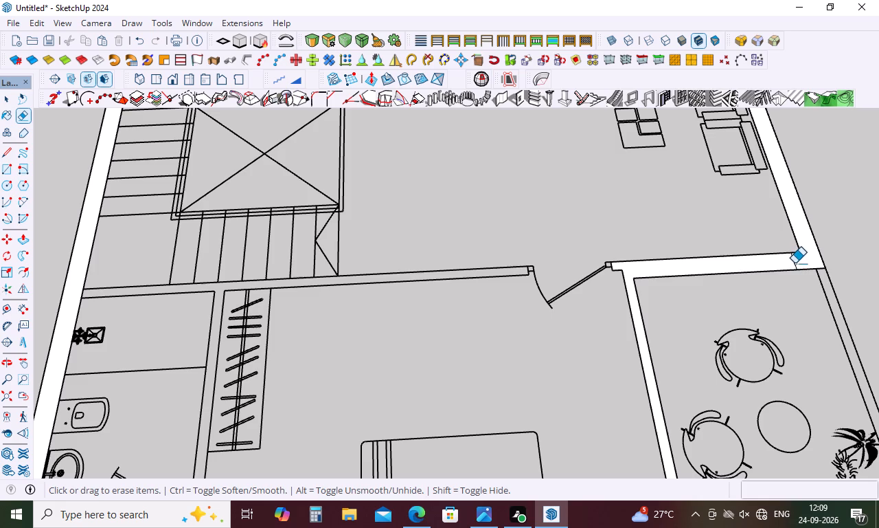
click(795, 265)
scroll(742, 300, down, 10)
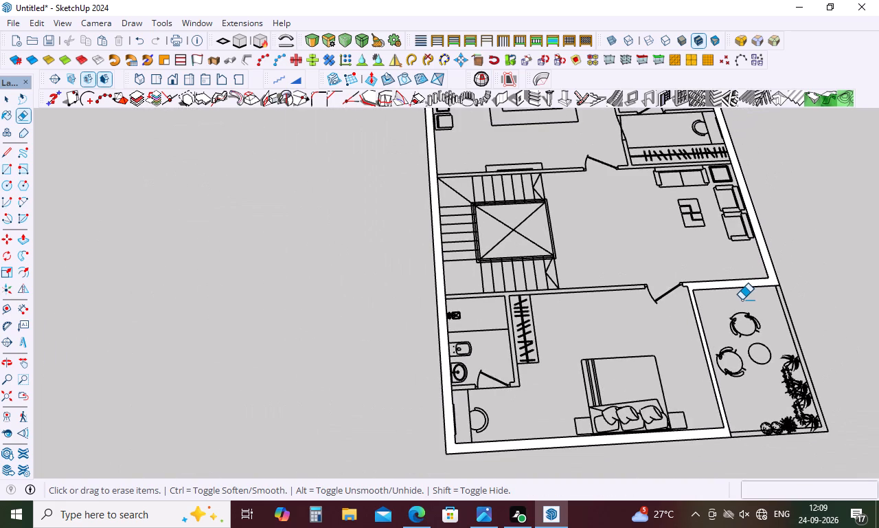
scroll(683, 273, up, 5)
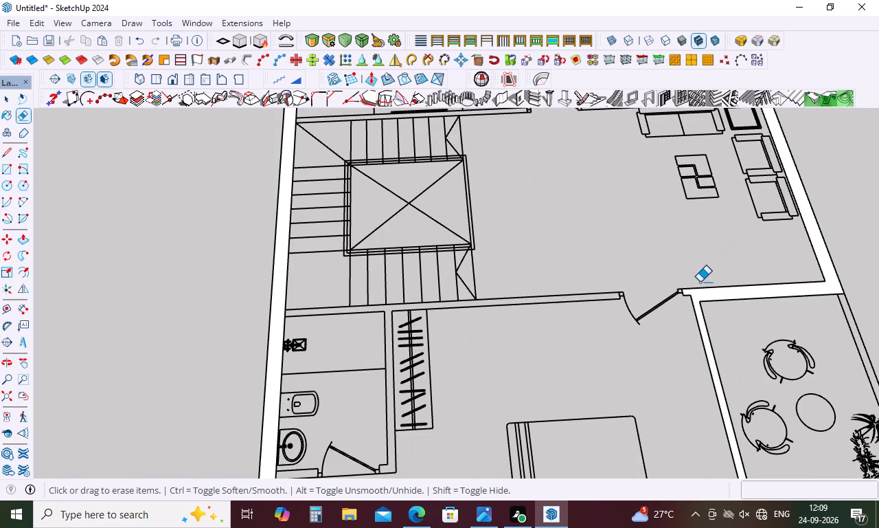
key(Escape)
Push/Pull the upper-floor outer wall face up to a height of 10'.
key(p)
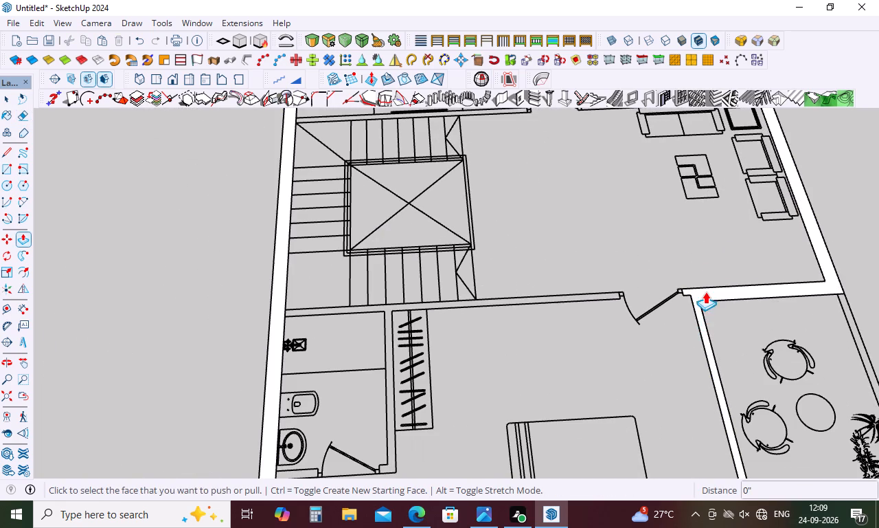
scroll(705, 290, down, 9)
click(706, 402)
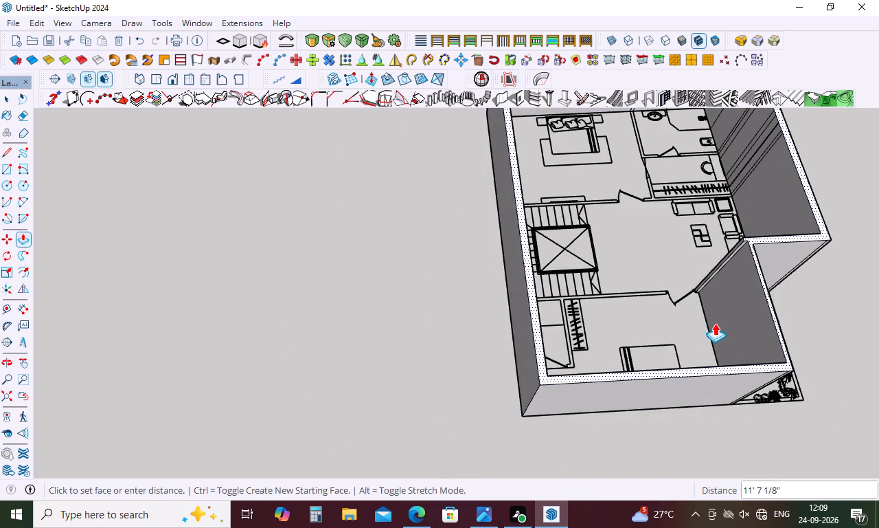
text(10')
key(Return)
Erase the vertical seam line beside the front bedroom wall corner next to the balcony.
middle_drag(777, 402, 755, 262)
middle_drag(753, 254, 717, 246)
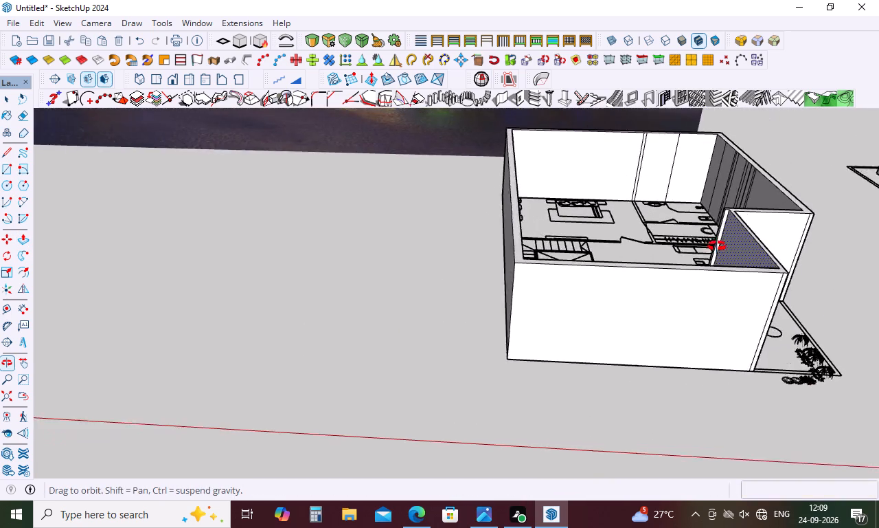
middle_drag(717, 246, 663, 232)
key(space)
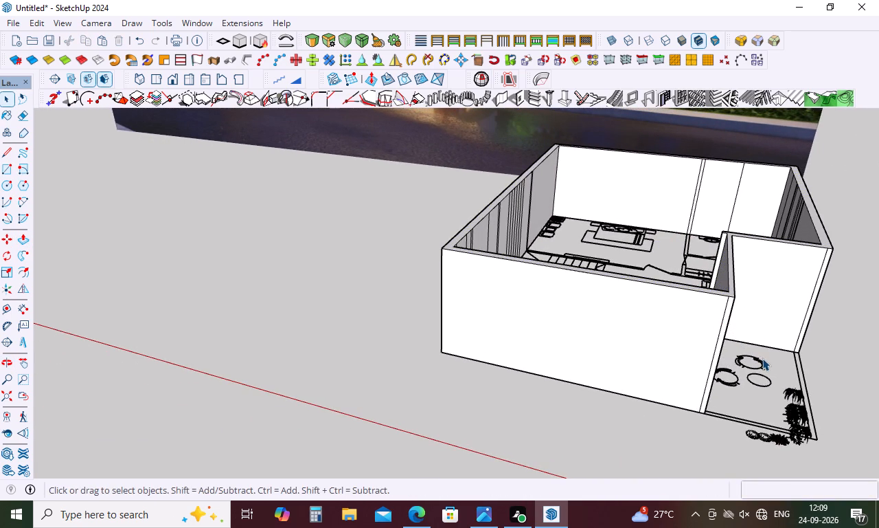
key(e)
scroll(728, 334, up, 4)
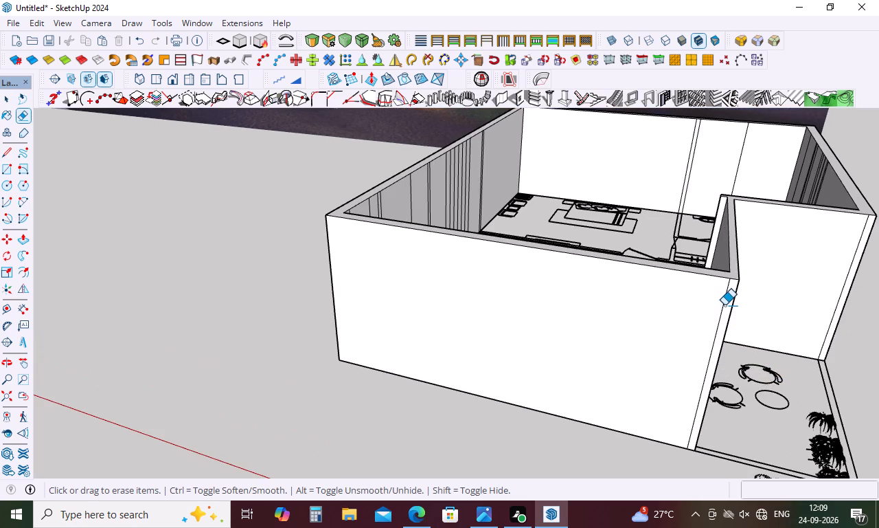
click(724, 305)
Erase the vertical seam line near the outer wall corner on the wall behind the balcony.
scroll(705, 296, down, 4)
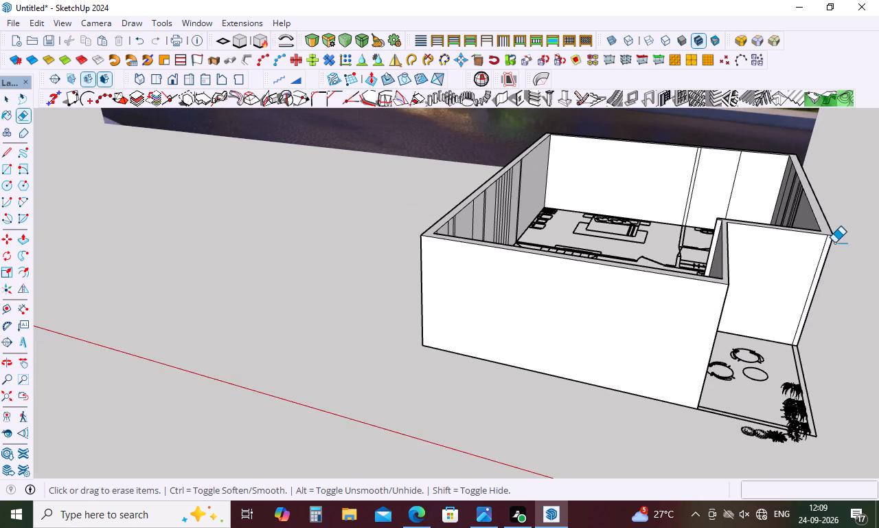
scroll(834, 243, up, 10)
drag(814, 251, 799, 270)
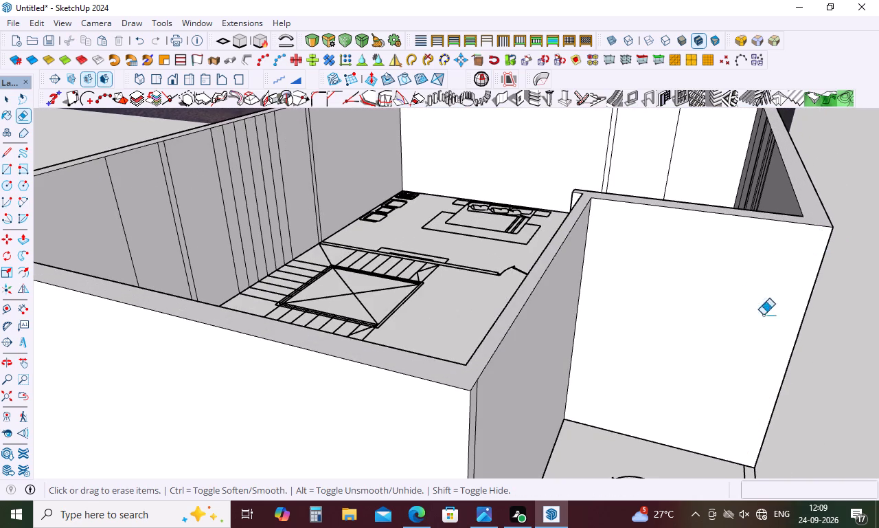
scroll(746, 285, down, 13)
middle_drag(752, 280, 750, 384)
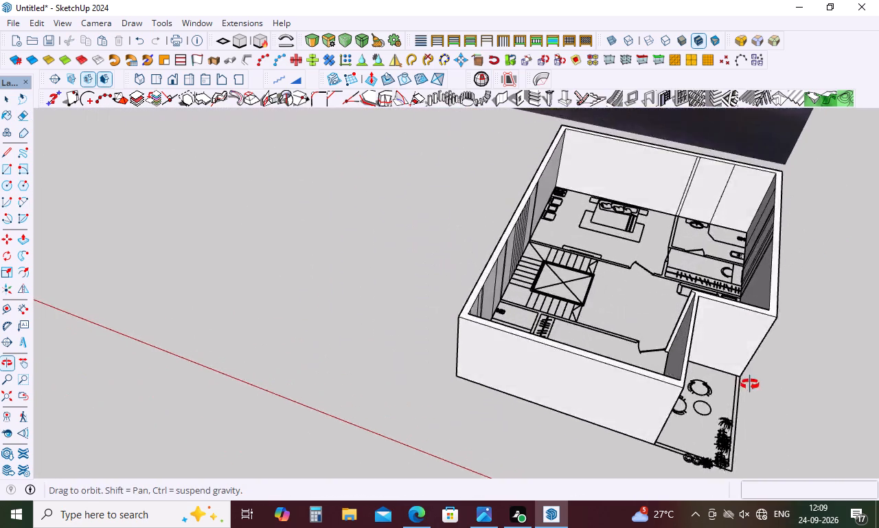
middle_drag(750, 384, 571, 255)
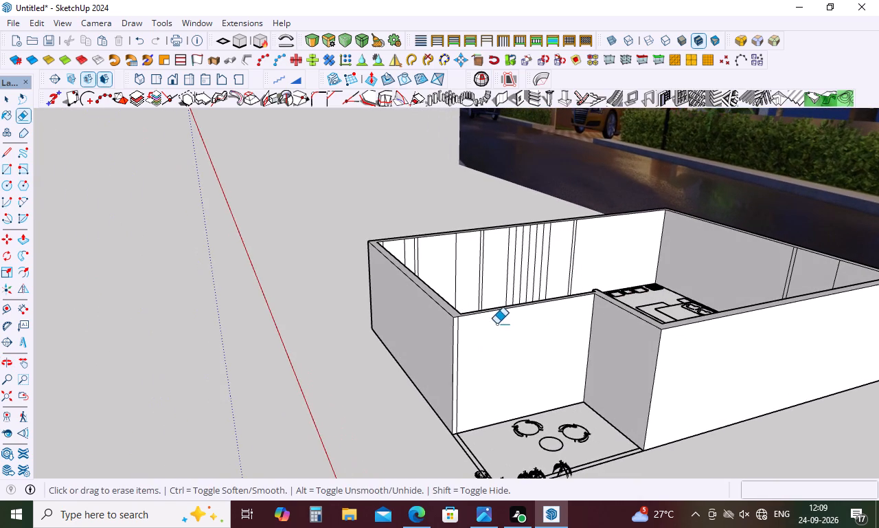
scroll(456, 337, up, 8)
drag(465, 320, 457, 322)
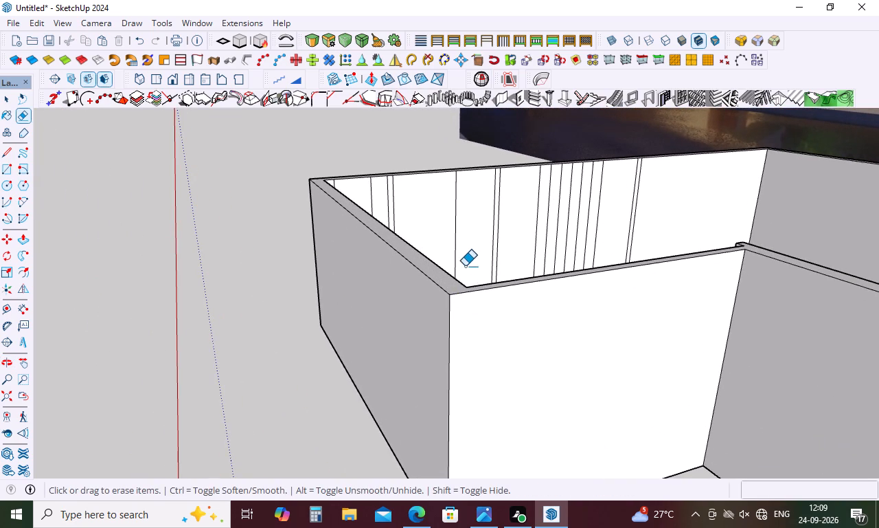
Examine the raised upper-floor walls from several sides alongside the ground-floor model and the reference image.
scroll(465, 266, down, 10)
middle_drag(709, 294, 527, 293)
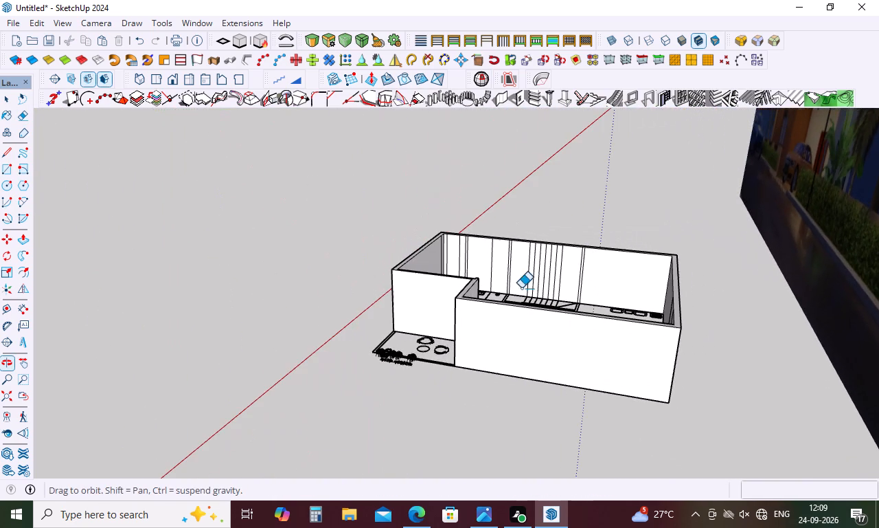
middle_drag(711, 304, 525, 256)
scroll(529, 258, down, 5)
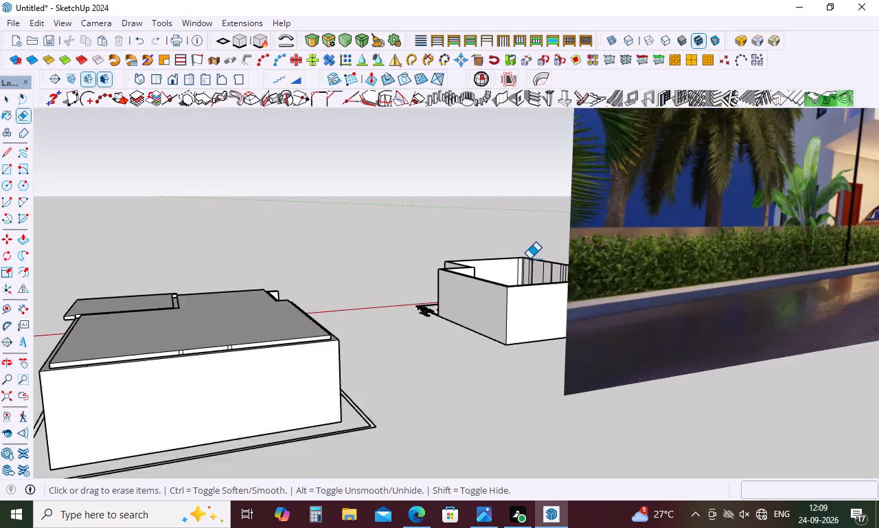
scroll(529, 258, down, 4)
middle_drag(541, 269, 878, 392)
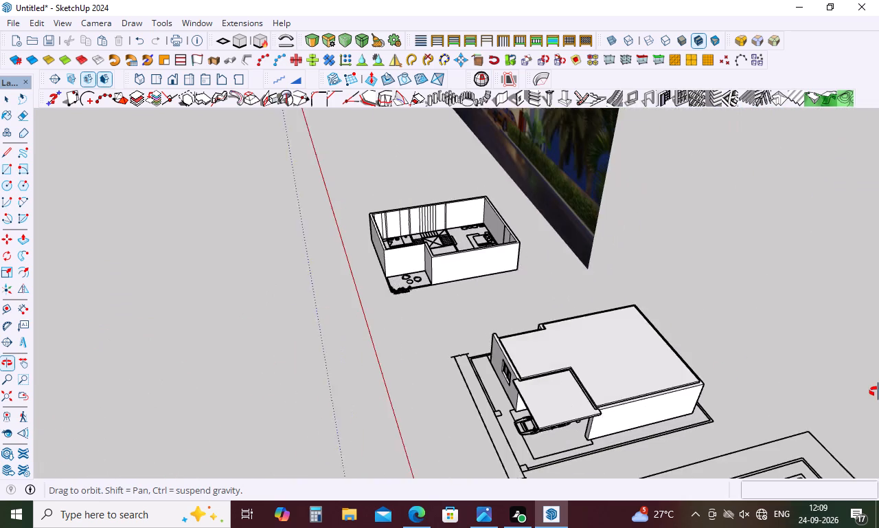
middle_drag(878, 392, 878, 391)
scroll(867, 379, down, 14)
middle_drag(716, 356, 784, 393)
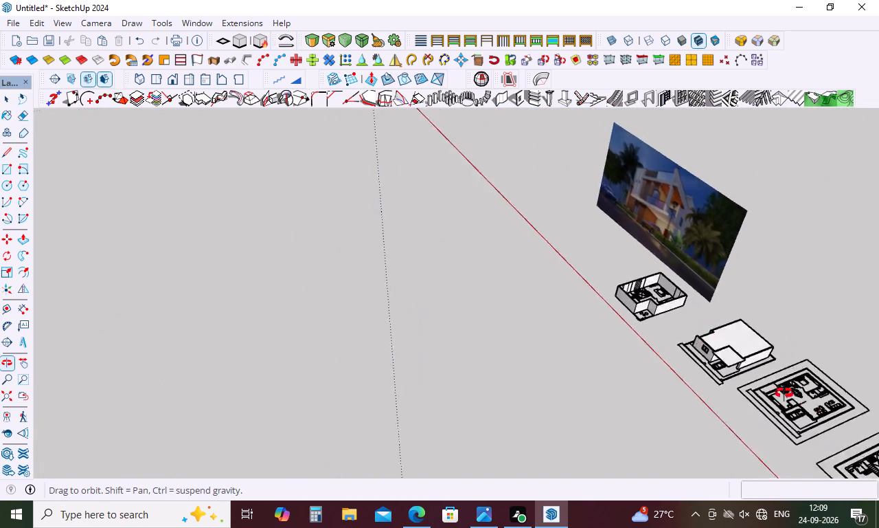
middle_drag(784, 393, 878, 388)
scroll(523, 175, up, 17)
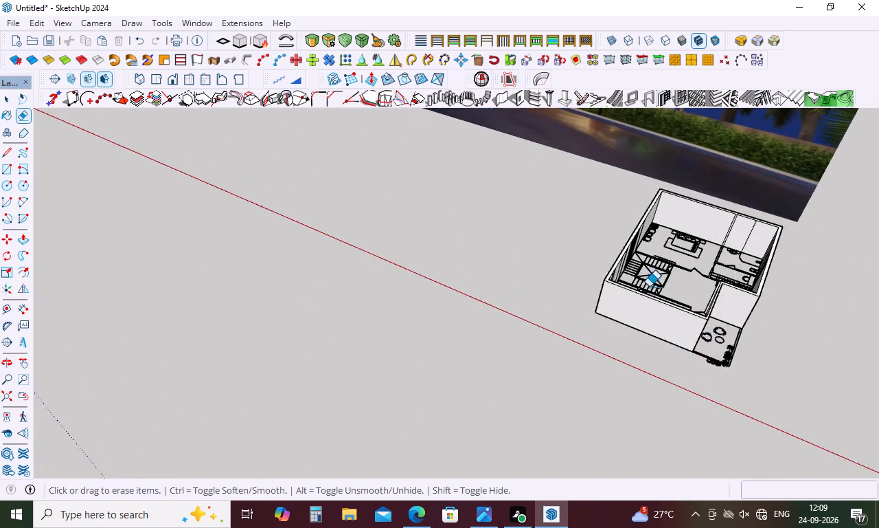
scroll(649, 287, up, 5)
middle_drag(659, 266, 878, 289)
scroll(711, 342, down, 9)
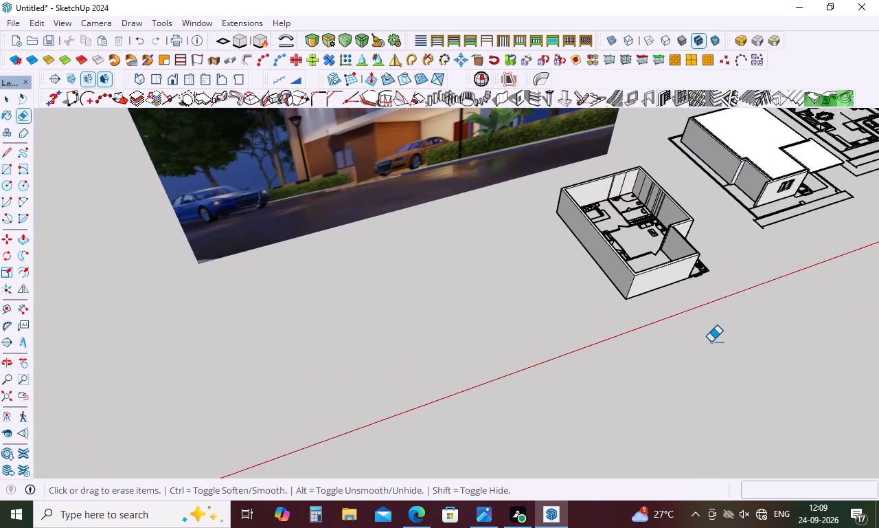
middle_drag(587, 294, 813, 258)
middle_drag(455, 272, 521, 265)
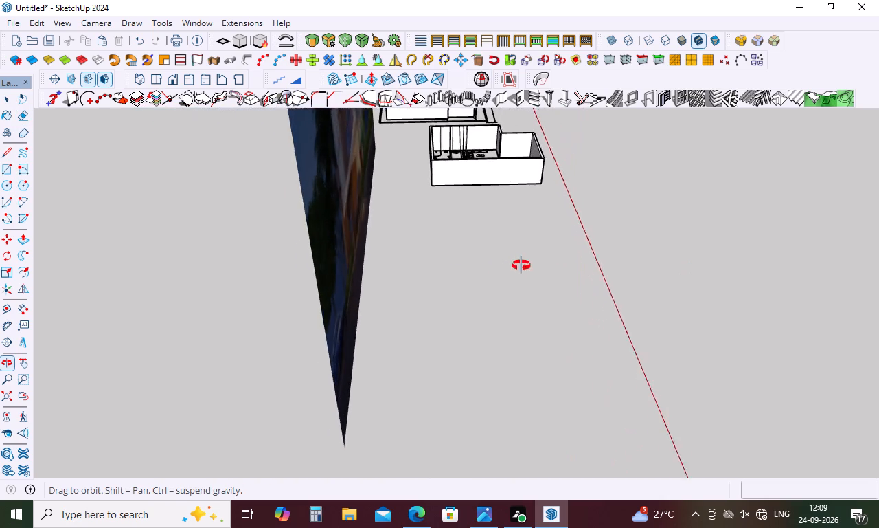
middle_drag(521, 265, 389, 269)
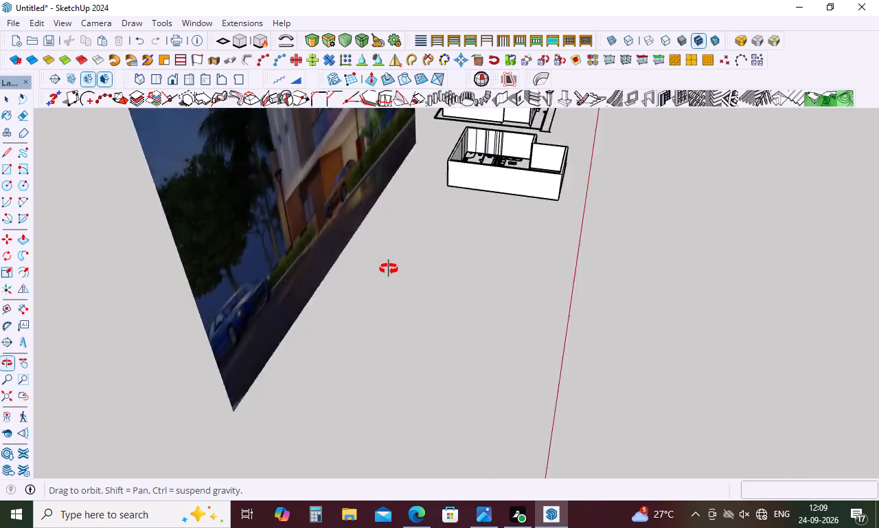
middle_drag(389, 269, 360, 270)
scroll(368, 266, down, 10)
middle_drag(547, 258, 299, 250)
middle_click(295, 248)
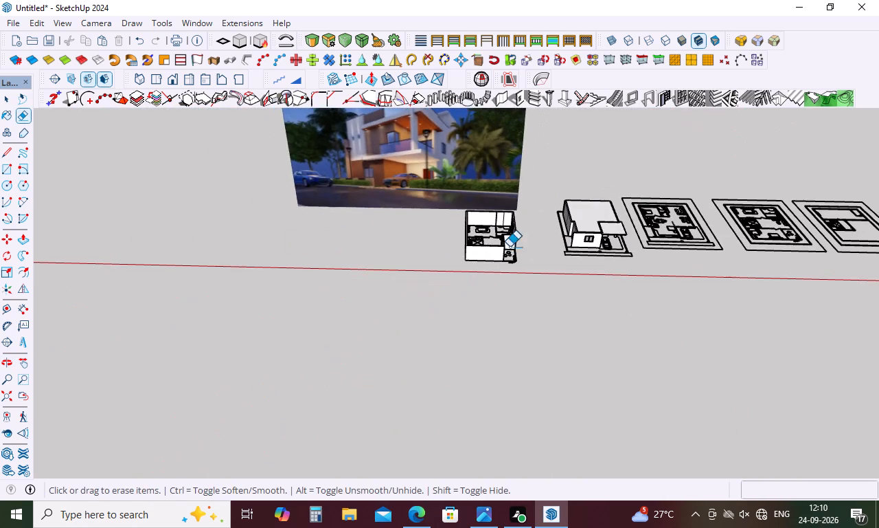
scroll(512, 243, up, 20)
scroll(512, 243, up, 7)
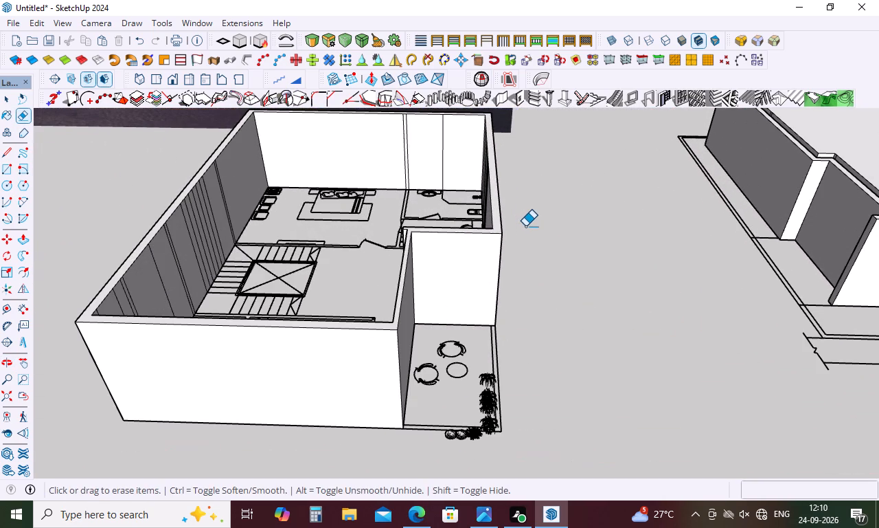
Examine the upper-floor plan drawing beside the ground-floor plan.
key(space)
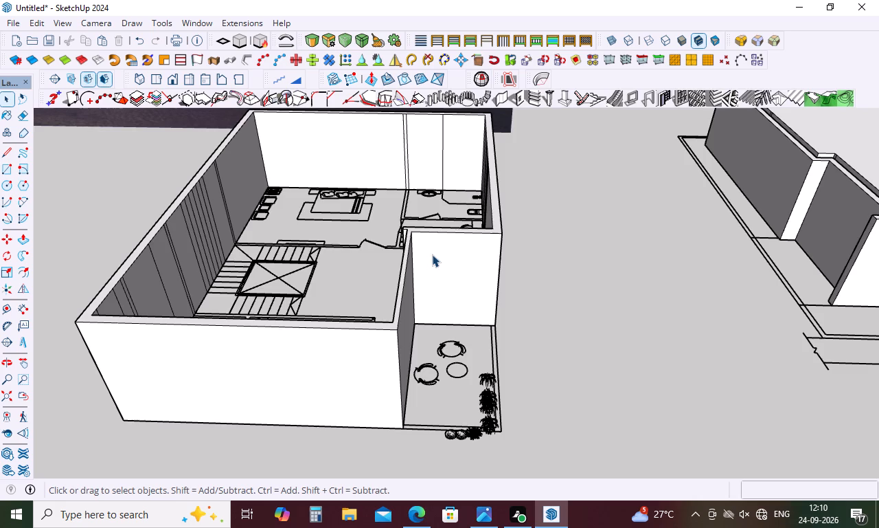
scroll(450, 245, down, 20)
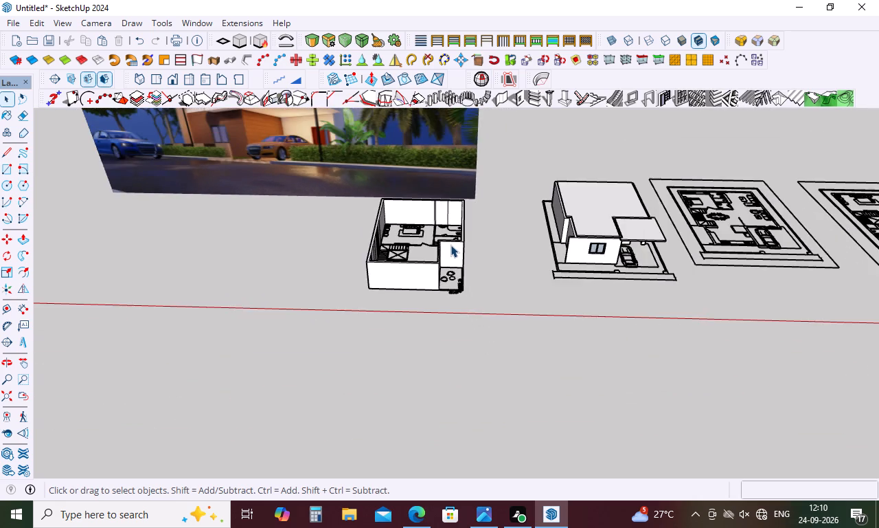
scroll(450, 245, down, 5)
scroll(661, 239, down, 5)
scroll(744, 230, down, 5)
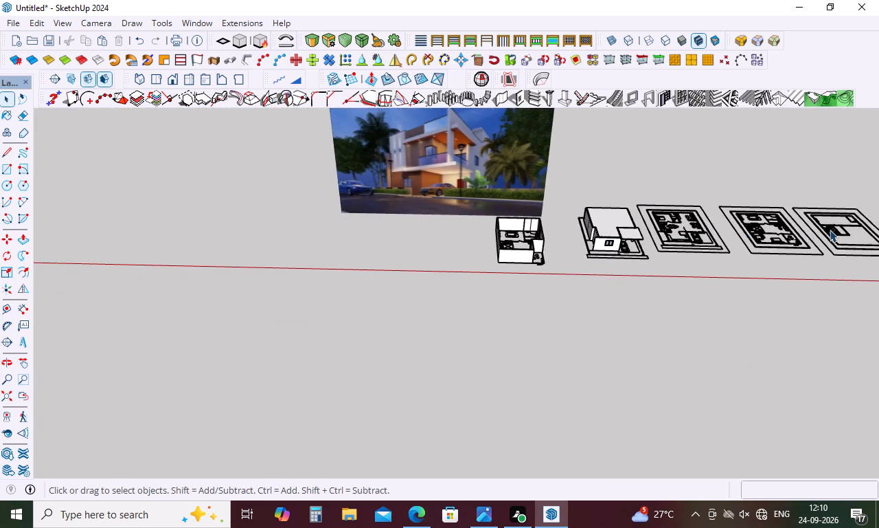
scroll(830, 230, up, 20)
scroll(830, 230, up, 11)
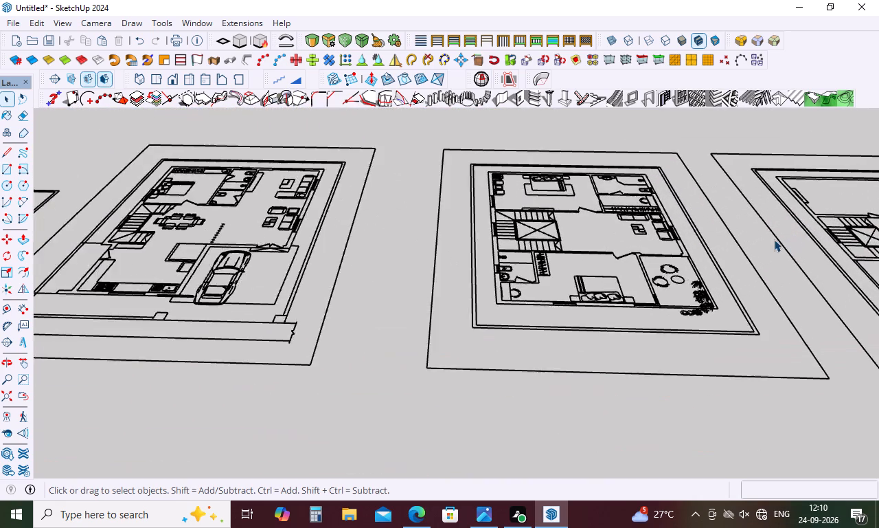
Examine the upper-floor plan, especially the front bedroom and balcony, alongside the other plans and the raised models.
scroll(774, 239, up, 3)
scroll(717, 248, up, 5)
scroll(624, 263, up, 6)
scroll(623, 263, down, 10)
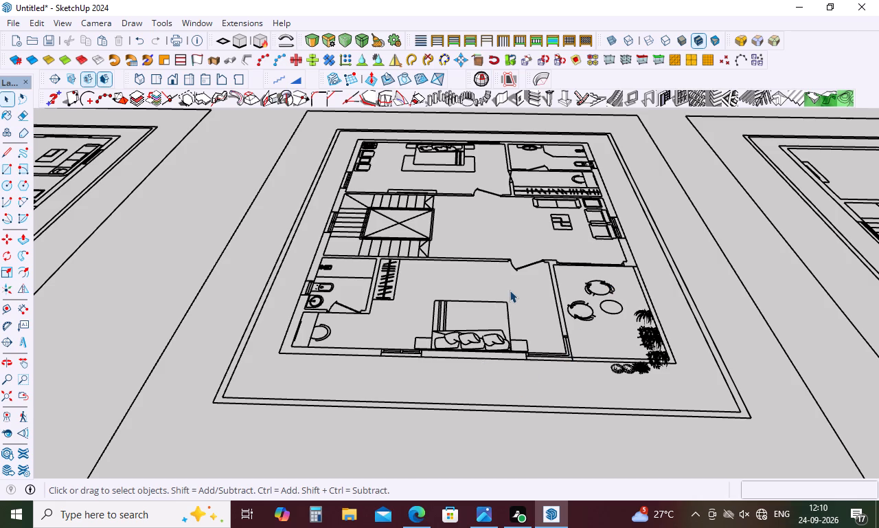
scroll(510, 290, down, 16)
scroll(510, 290, down, 10)
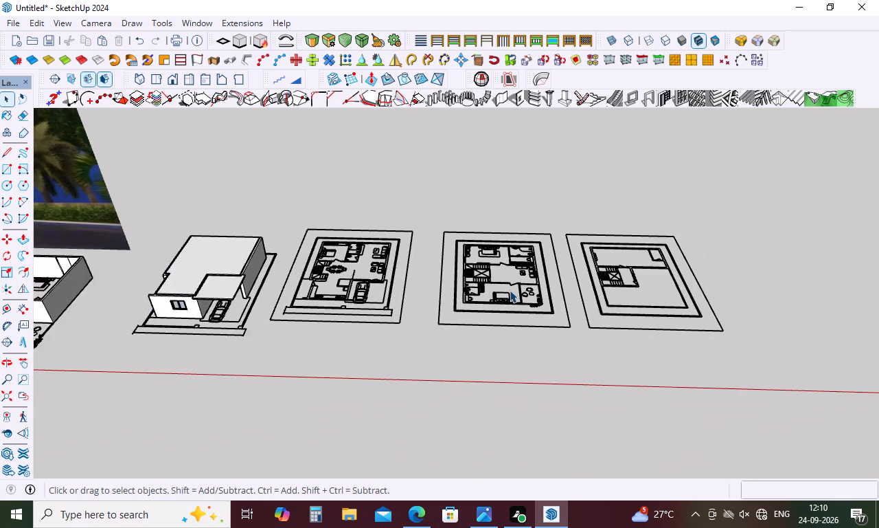
scroll(510, 290, down, 11)
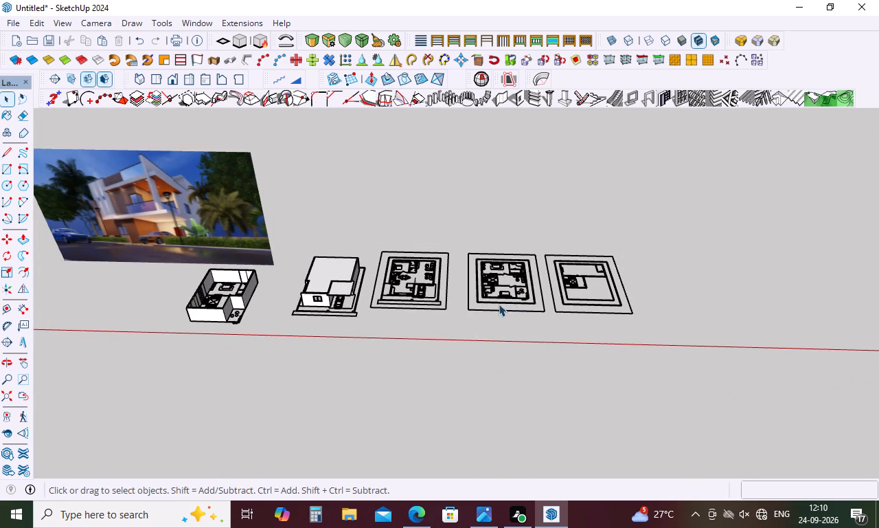
scroll(529, 314, up, 10)
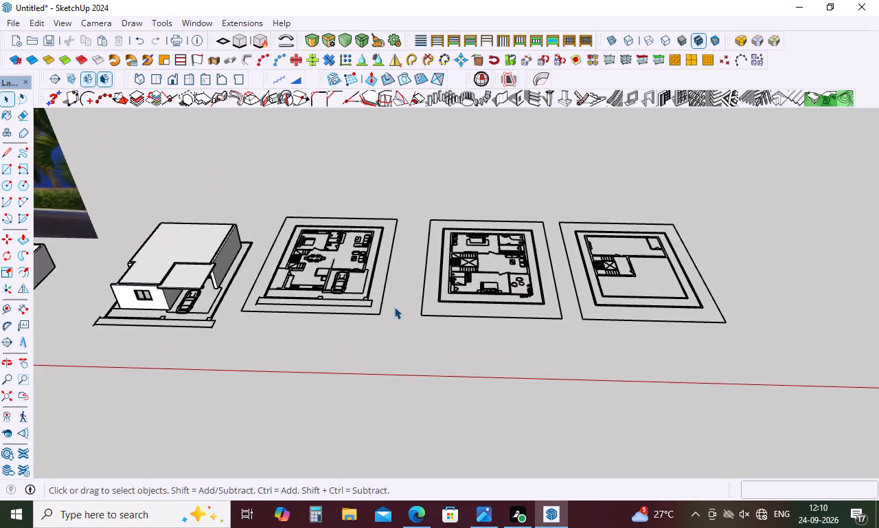
scroll(296, 289, up, 9)
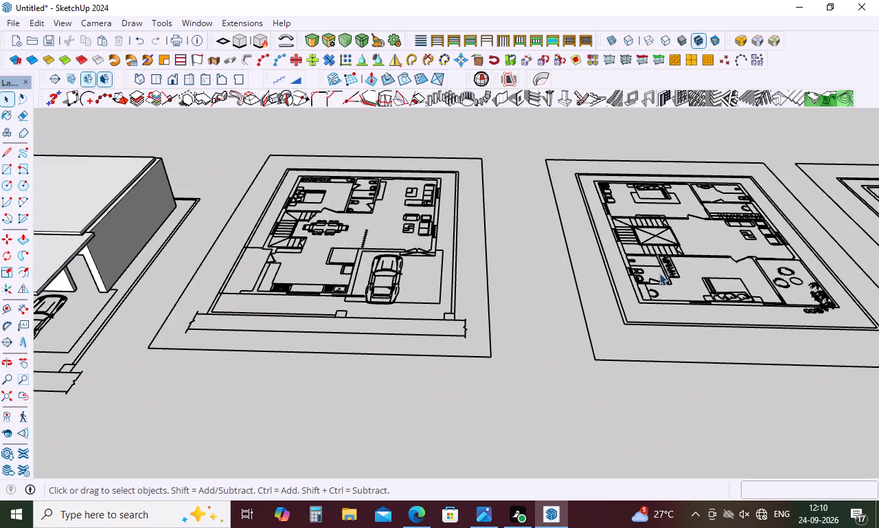
scroll(803, 294, up, 4)
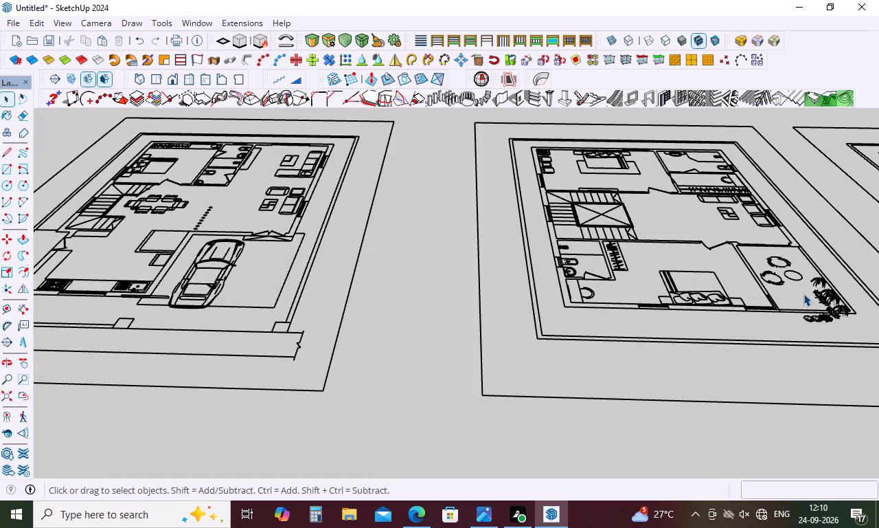
scroll(803, 294, up, 1)
scroll(803, 293, down, 20)
scroll(803, 291, down, 5)
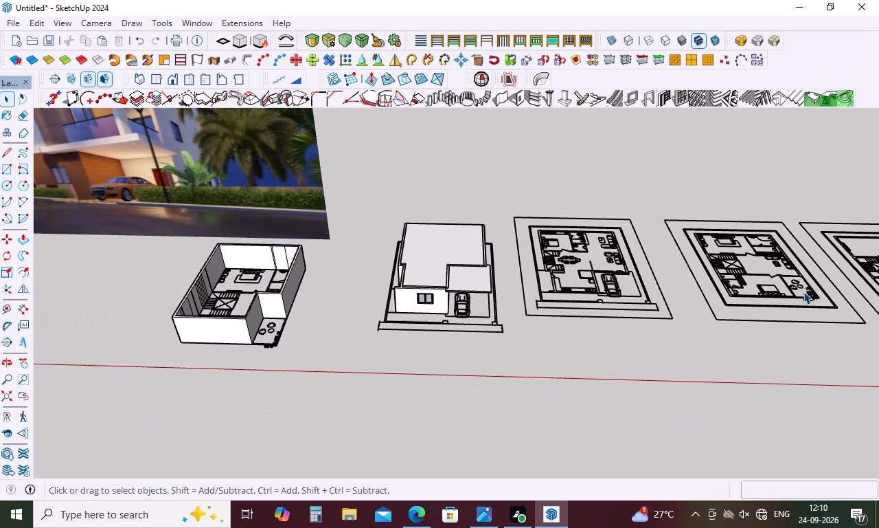
scroll(807, 292, up, 11)
scroll(825, 291, up, 10)
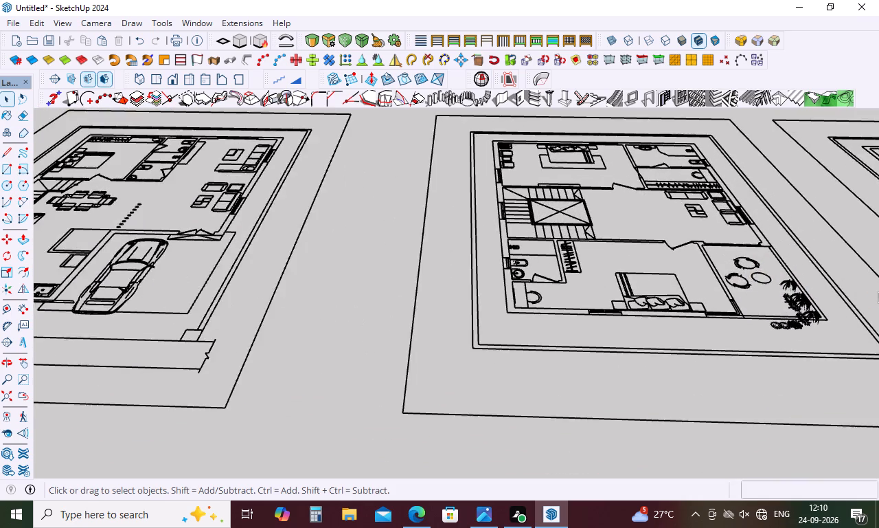
Measure the front bedroom corner window's balcony-side length on the plan, from each edge of its end frame to the wall corner.
scroll(782, 308, up, 16)
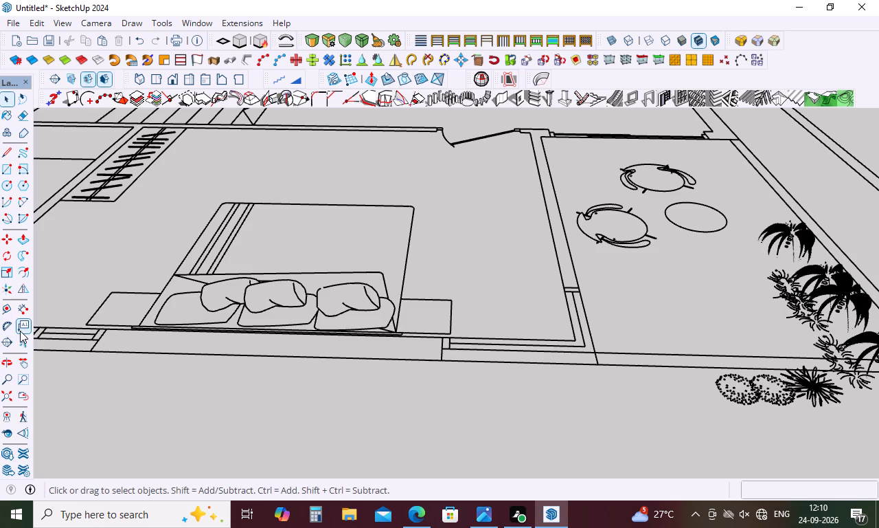
click(20, 308)
scroll(580, 293, up, 6)
click(580, 293)
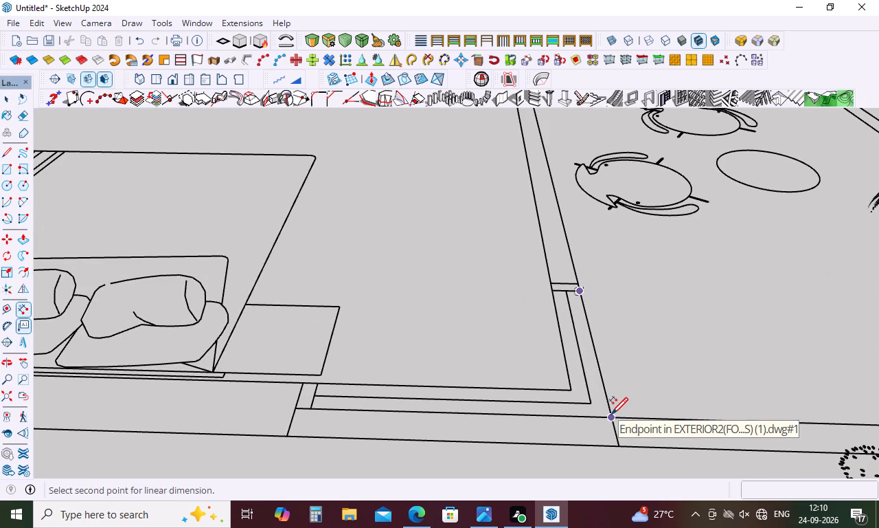
click(611, 413)
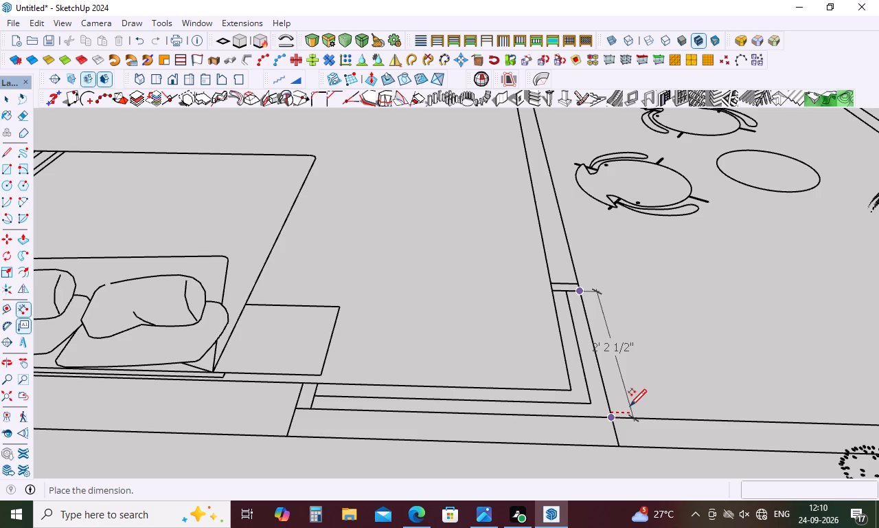
key(space)
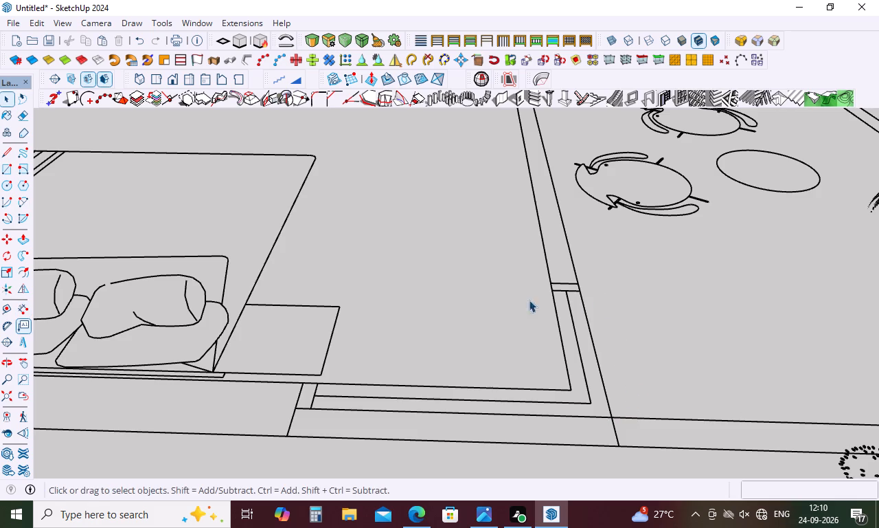
click(18, 307)
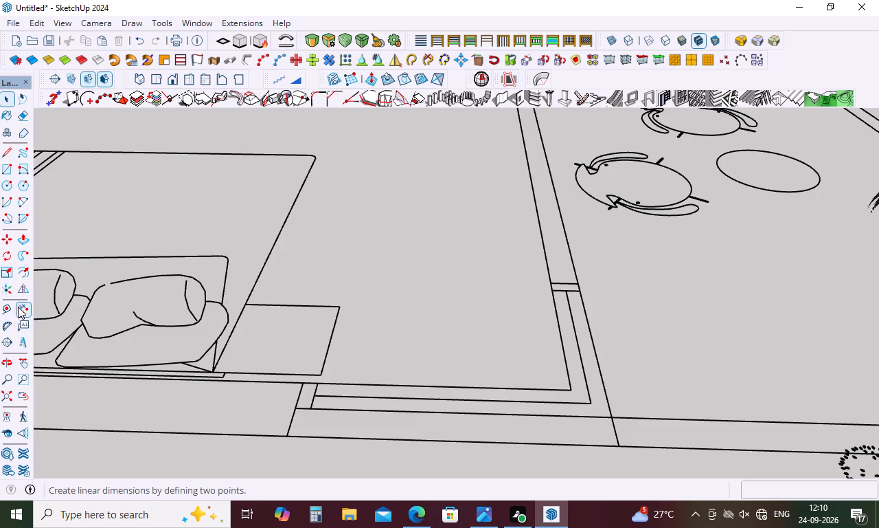
click(578, 285)
click(613, 415)
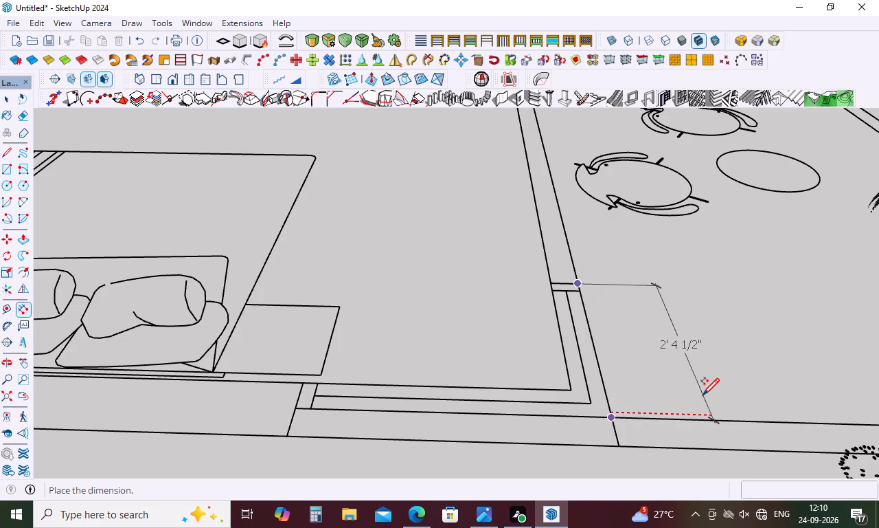
key(space)
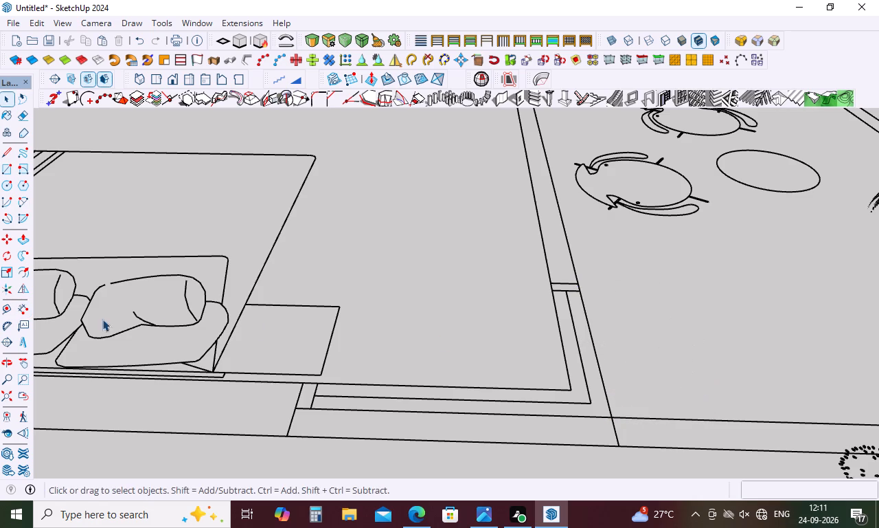
Measure the corner window's front-wall length on the plan, from its end frame to the wall corner.
click(23, 315)
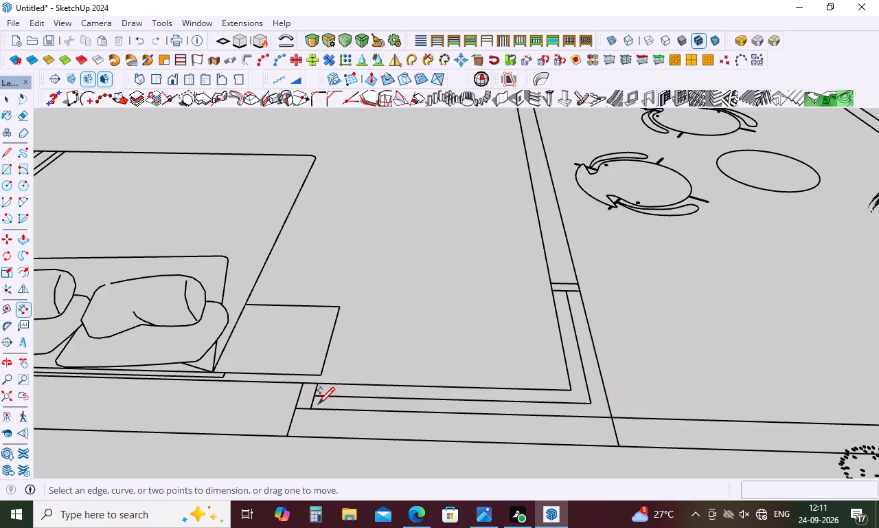
click(313, 405)
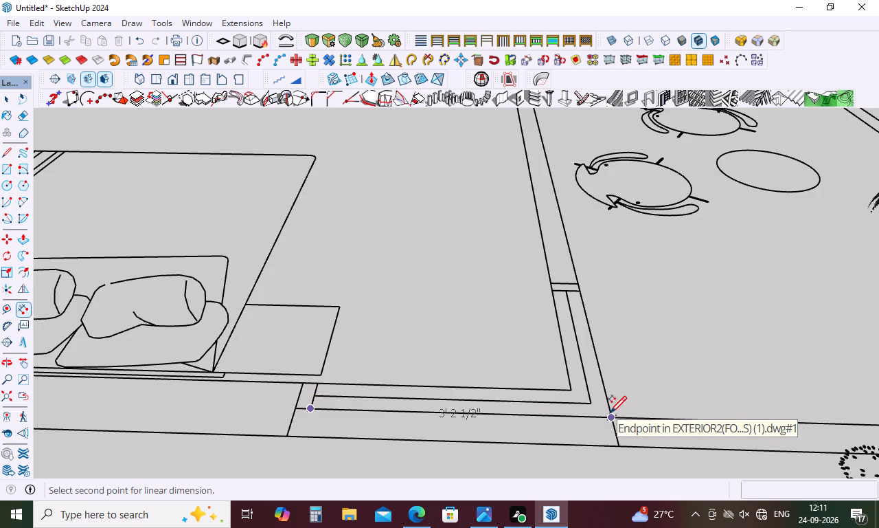
key(Escape)
Turn on the display of back edges for working on the raised upper-floor walls.
scroll(639, 339, down, 15)
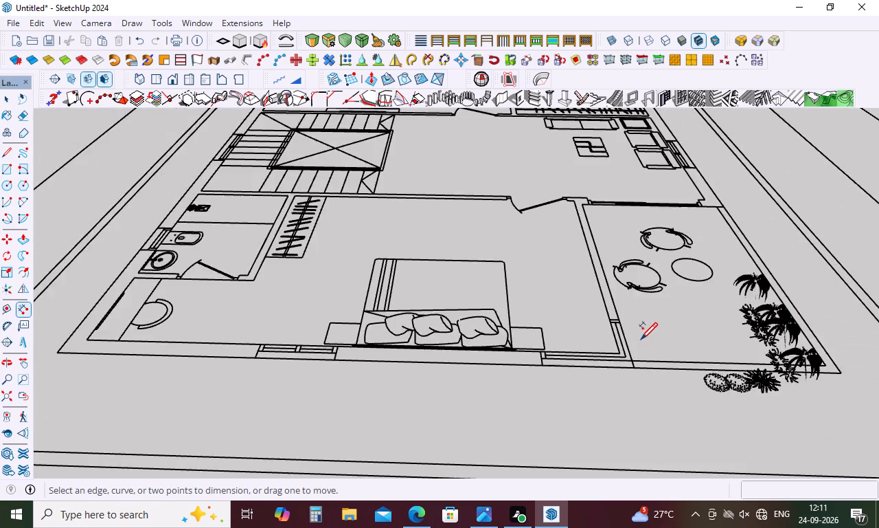
scroll(641, 338, down, 20)
scroll(641, 338, down, 13)
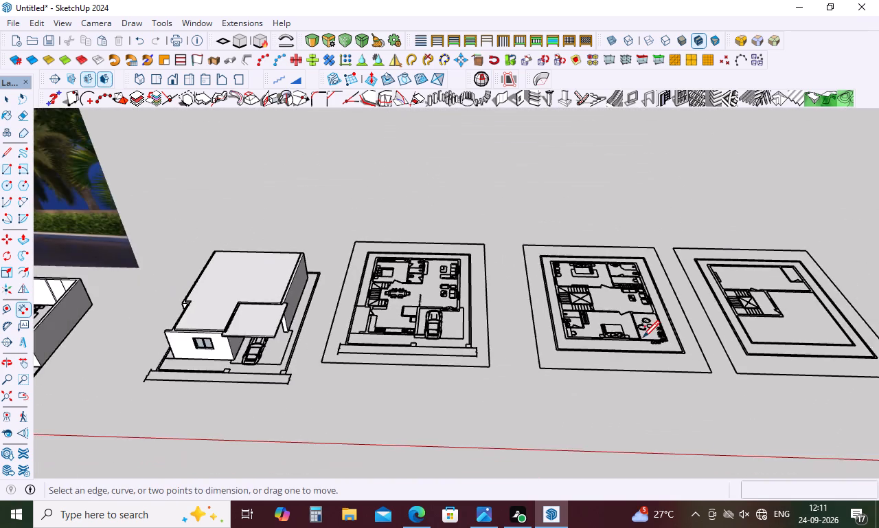
scroll(643, 336, down, 5)
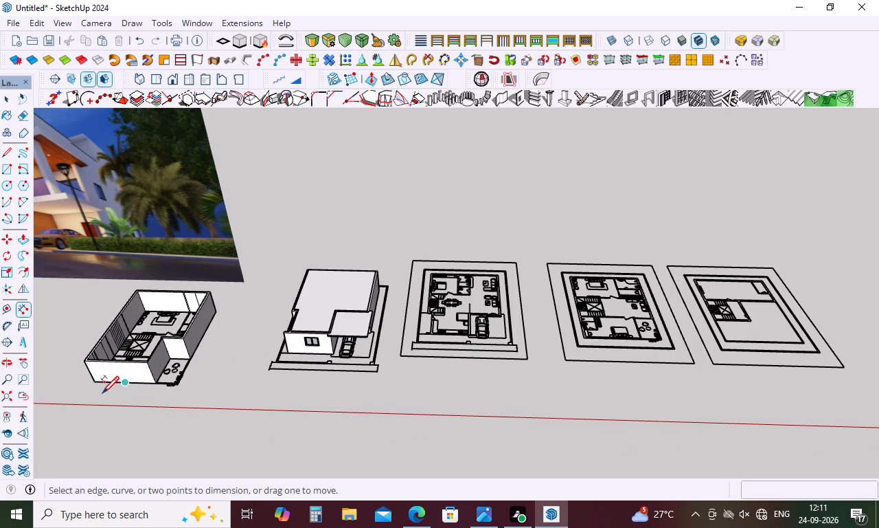
scroll(101, 392, up, 20)
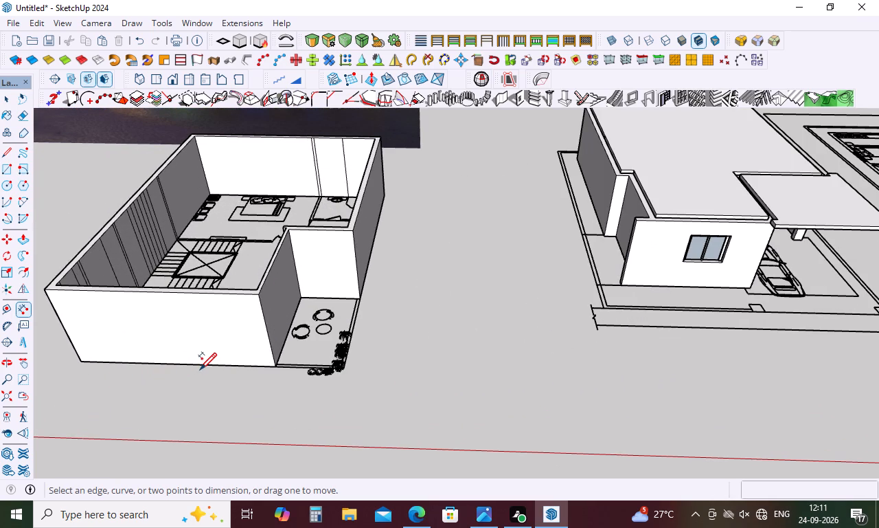
key(Escape)
scroll(230, 358, up, 4)
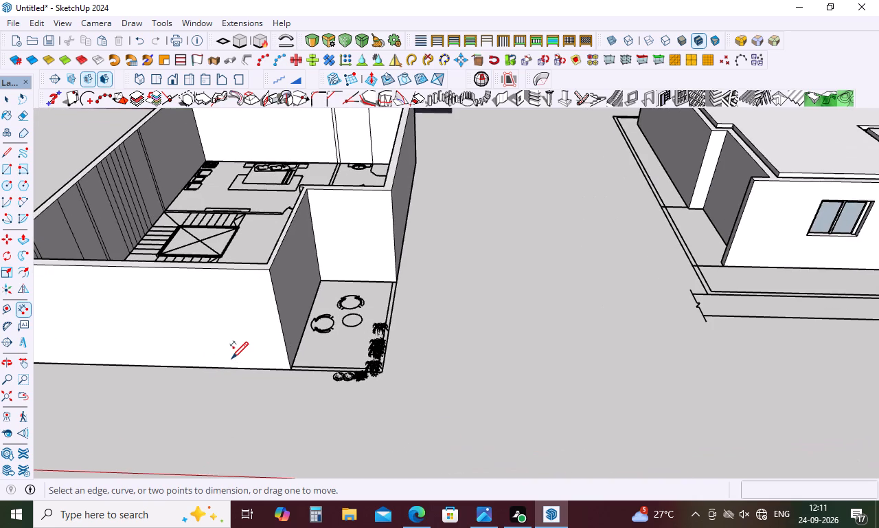
key(k)
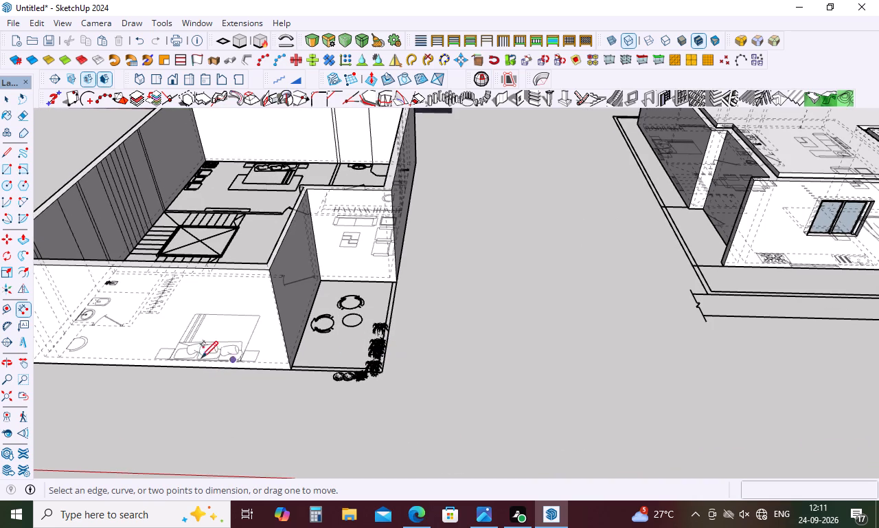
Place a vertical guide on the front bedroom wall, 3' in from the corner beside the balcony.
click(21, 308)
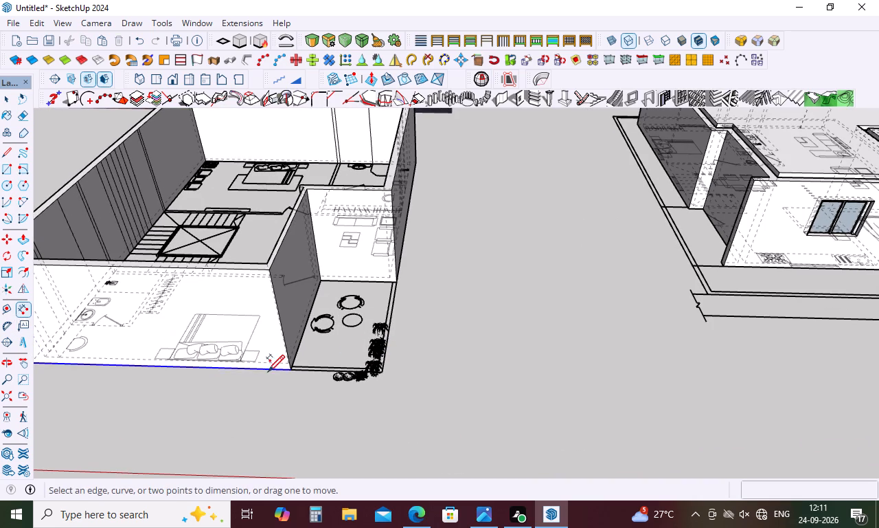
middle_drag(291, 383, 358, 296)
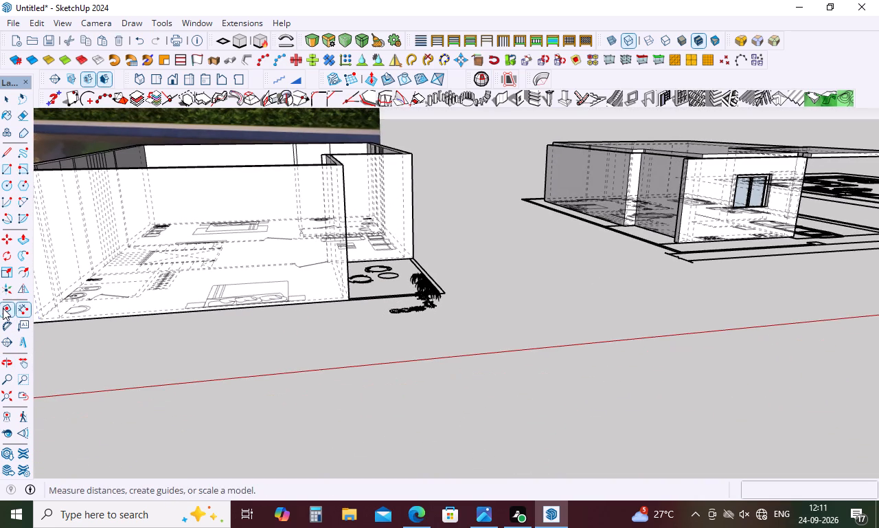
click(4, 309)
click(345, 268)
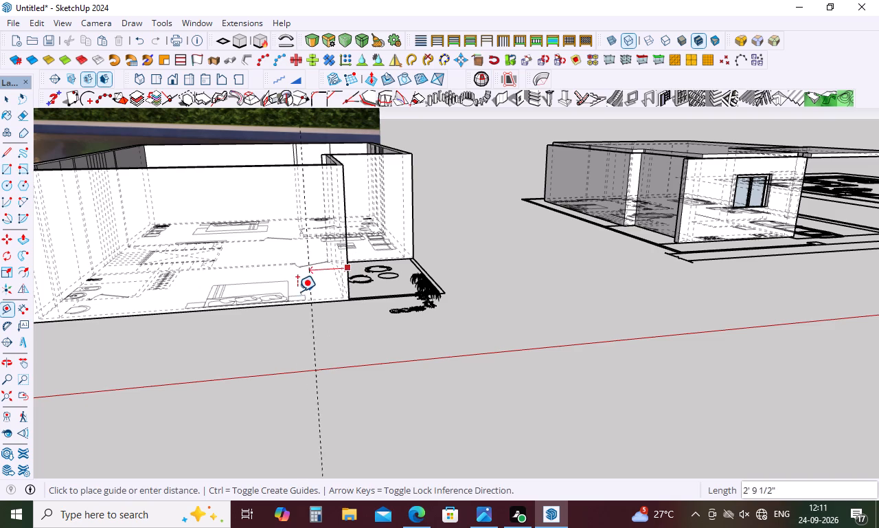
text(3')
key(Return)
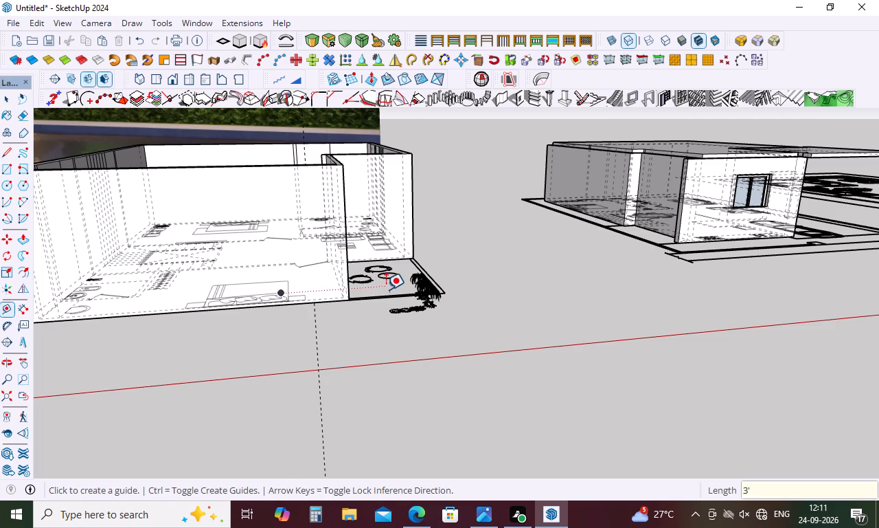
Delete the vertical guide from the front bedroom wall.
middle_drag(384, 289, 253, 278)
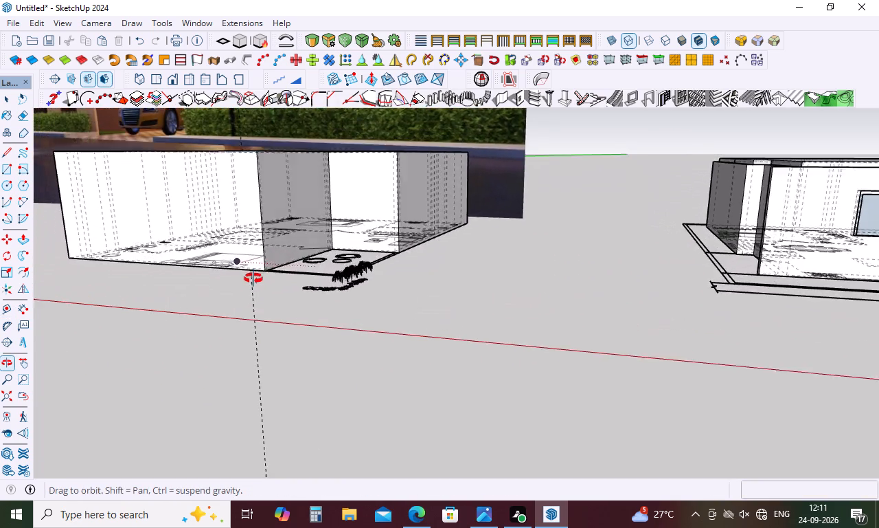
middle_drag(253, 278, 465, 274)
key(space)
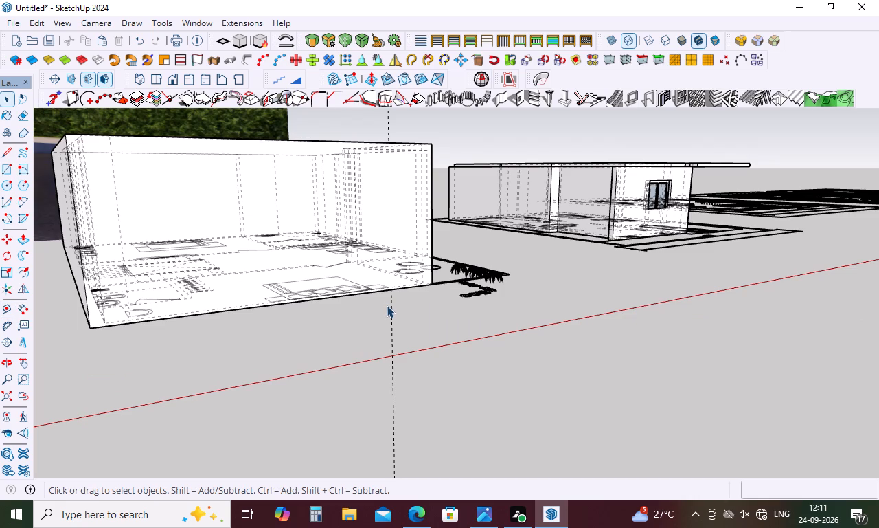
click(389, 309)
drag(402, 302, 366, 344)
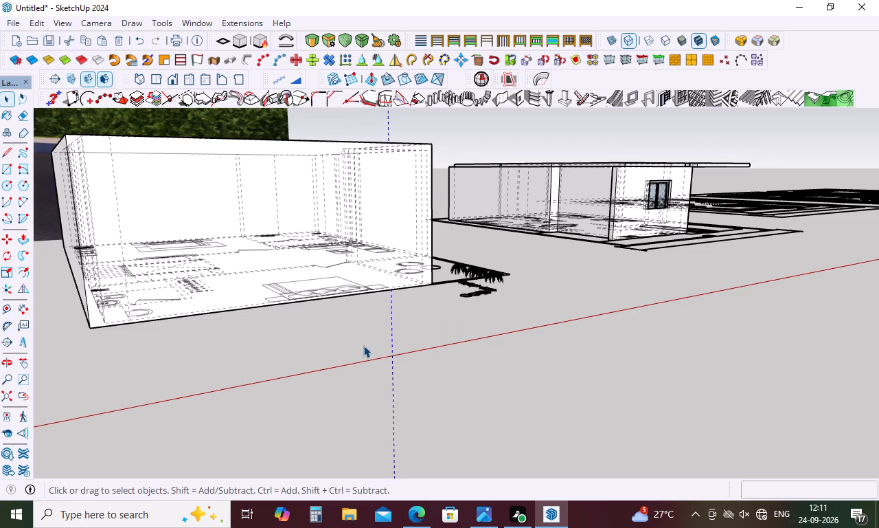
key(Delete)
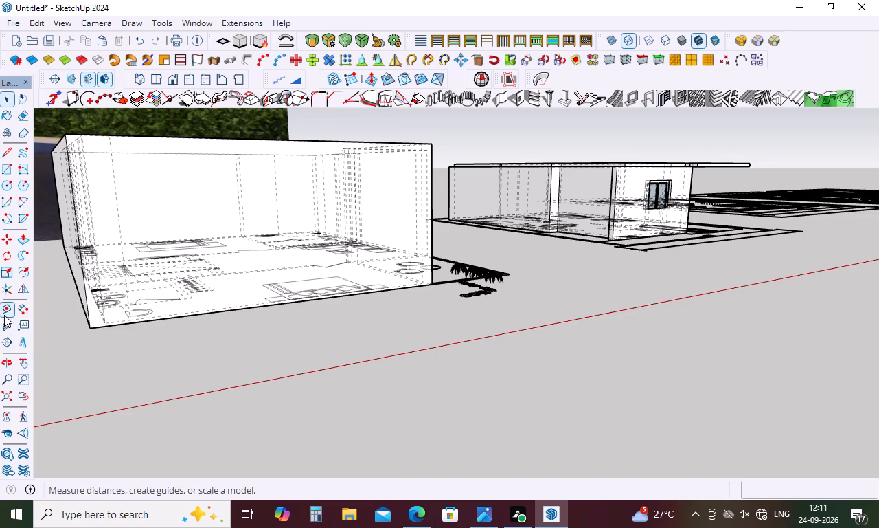
Place a vertical guide 3' in from the balcony-side corner on the front bedroom wall for the corner window.
click(4, 313)
scroll(513, 217, up, 6)
scroll(512, 214, down, 5)
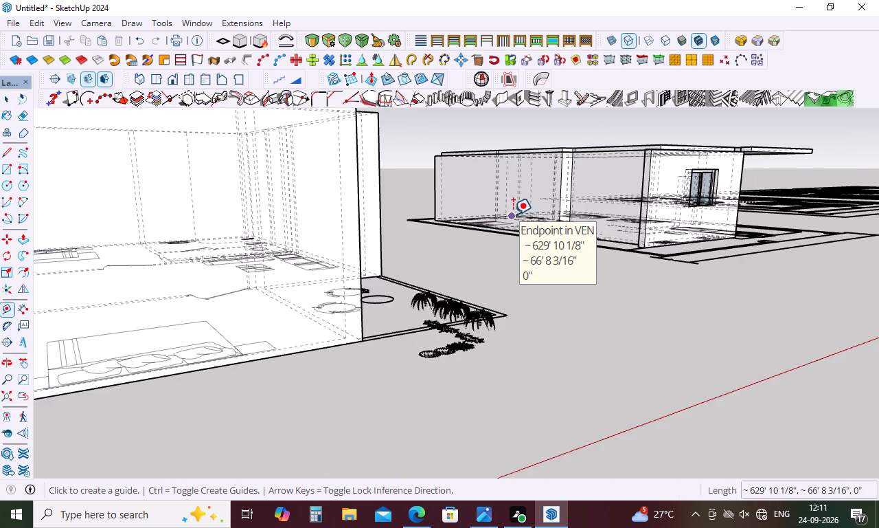
scroll(521, 217, down, 5)
middle_drag(530, 219, 413, 248)
scroll(330, 245, up, 4)
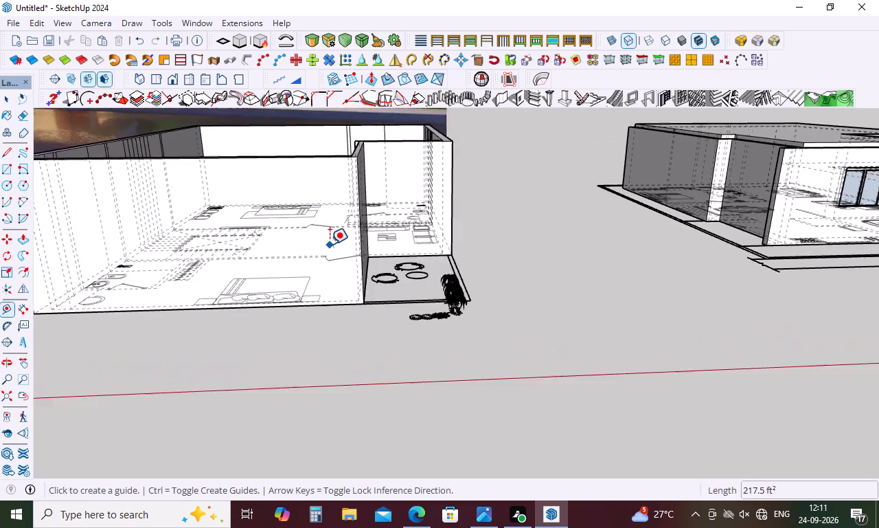
scroll(330, 244, up, 6)
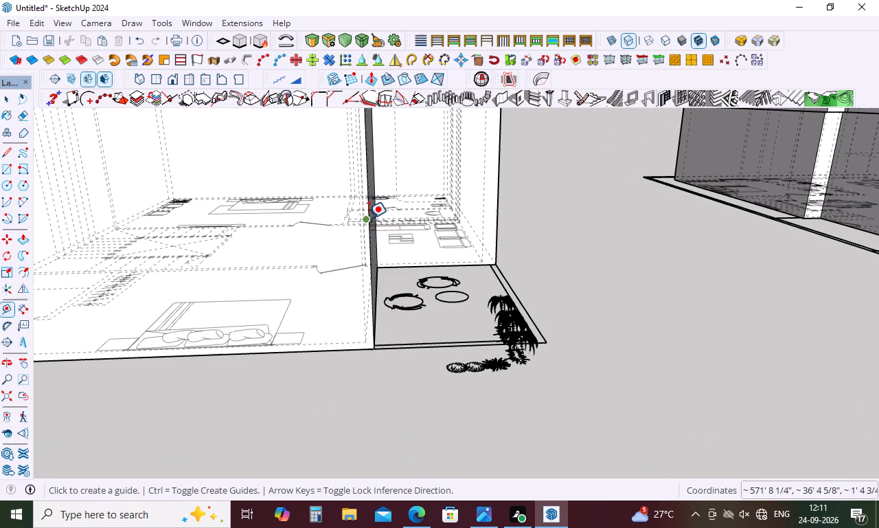
click(367, 245)
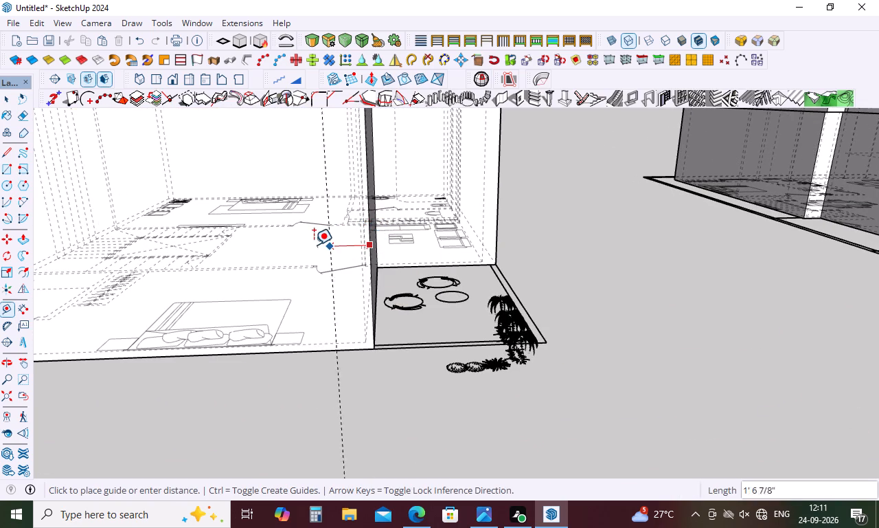
text(3')
key(Return)
Place a vertical guide offset from the same corner on the bedroom wall facing the balcony.
scroll(454, 241, down, 4)
middle_drag(507, 236, 269, 238)
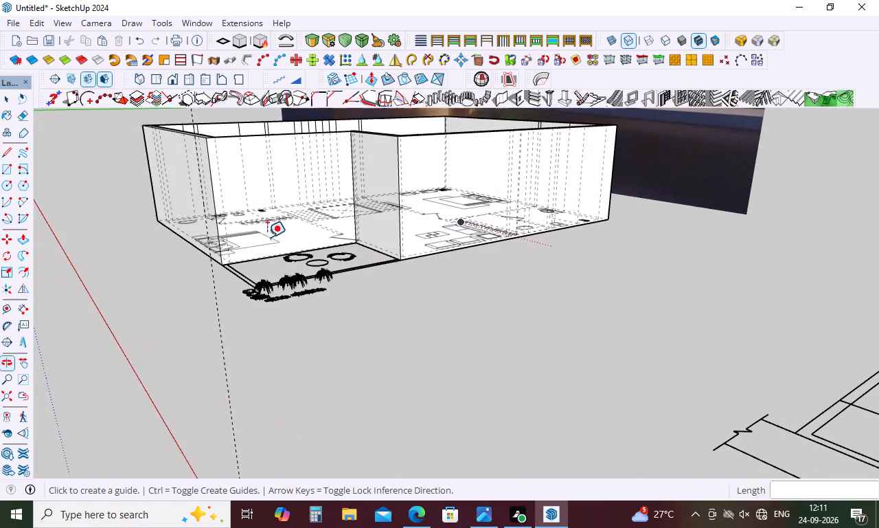
scroll(207, 202, up, 10)
click(214, 190)
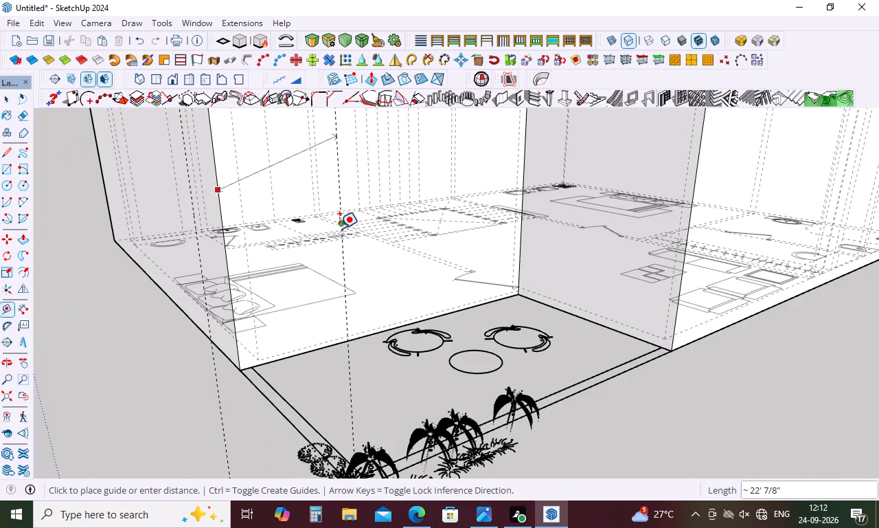
key(2)
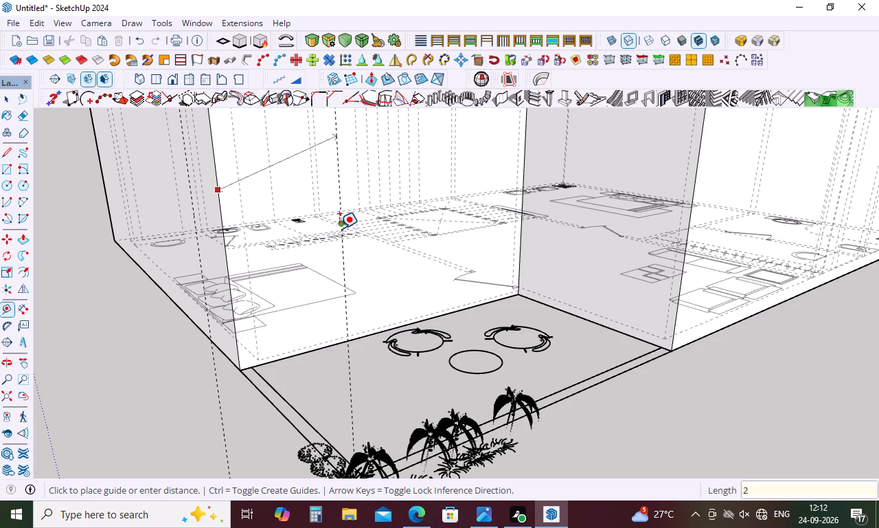
Set the new vertical guide 2'6" from the balcony-side corner on the bedroom wall facing the balcony.
text('5")
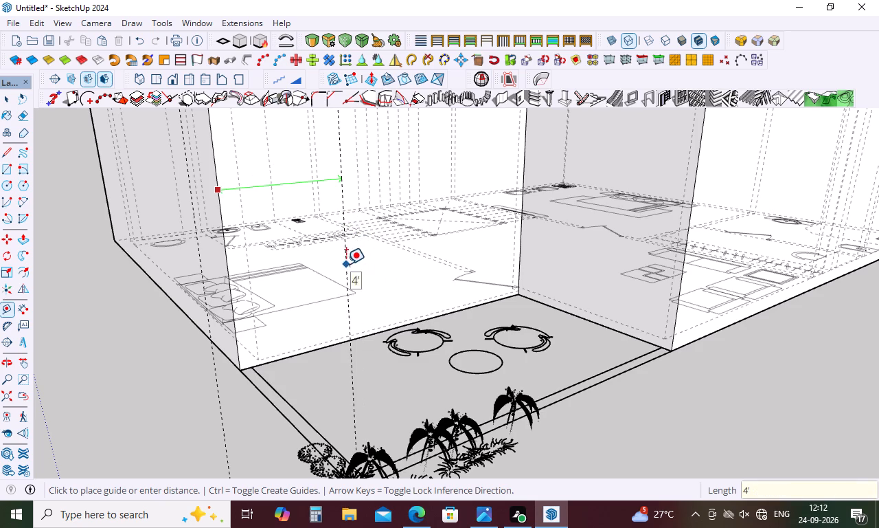
text(2'5)
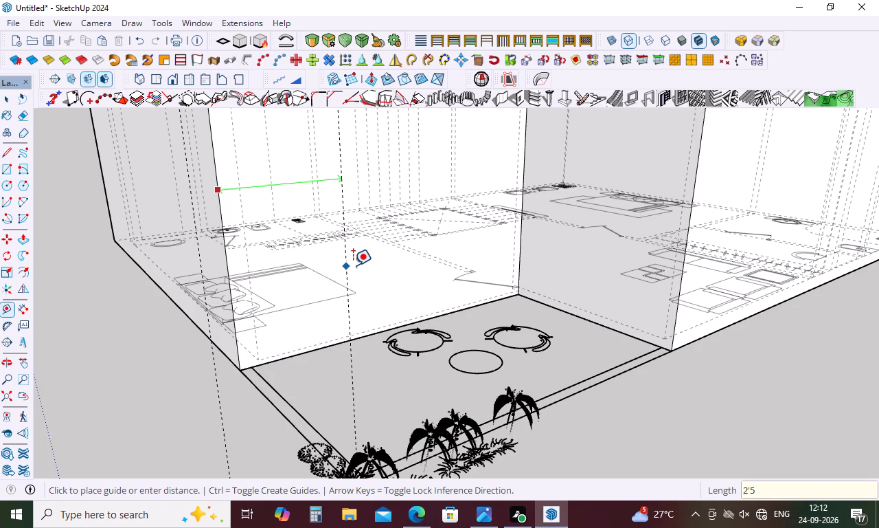
key(BackSpace)
text(6")
key(Return)
scroll(406, 272, down, 5)
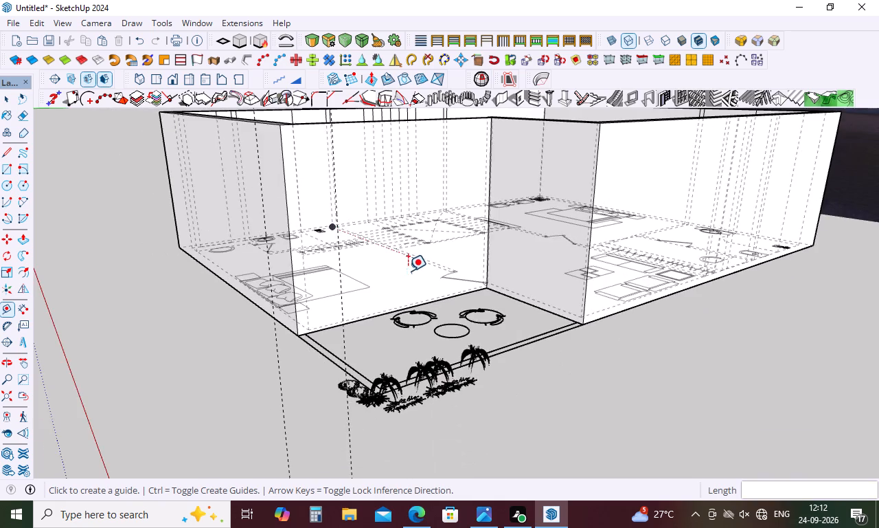
middle_drag(413, 274, 512, 274)
key(space)
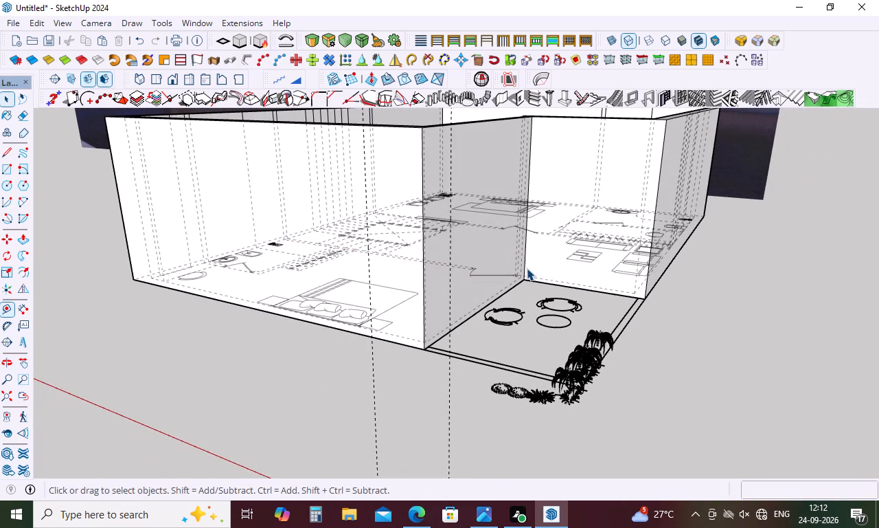
click(275, 370)
Draw a rectangle about 2' 7 1/2" by 9" at the base of the bedroom's outer wall, starting from its guide.
scroll(422, 344, up, 11)
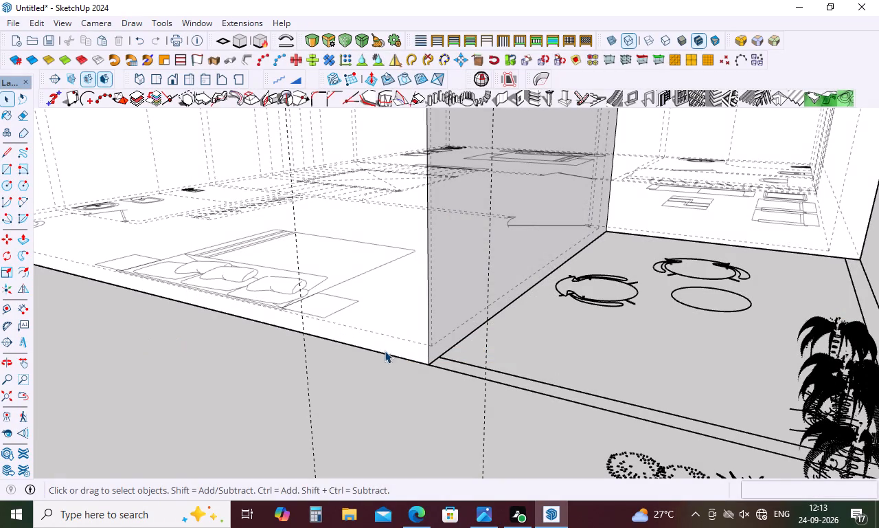
scroll(409, 367, down, 2)
middle_drag(410, 368, 550, 392)
middle_drag(550, 392, 537, 351)
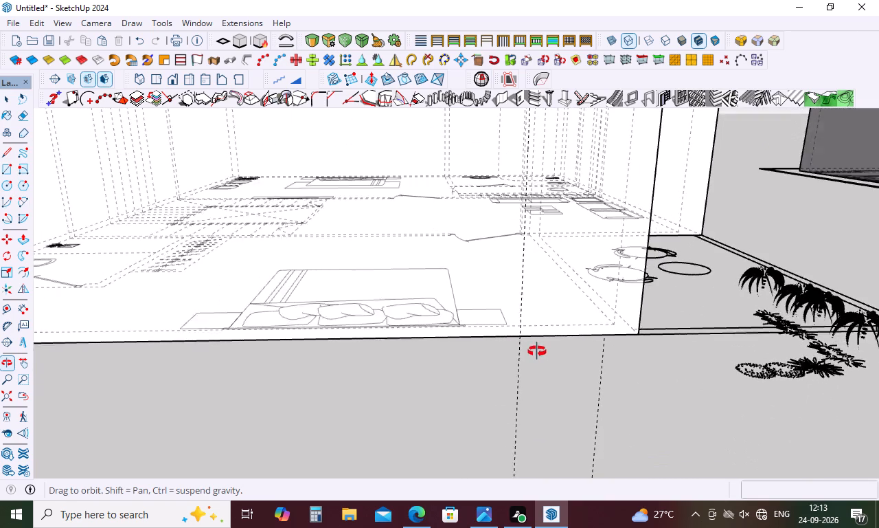
middle_drag(537, 351, 537, 349)
scroll(654, 300, up, 3)
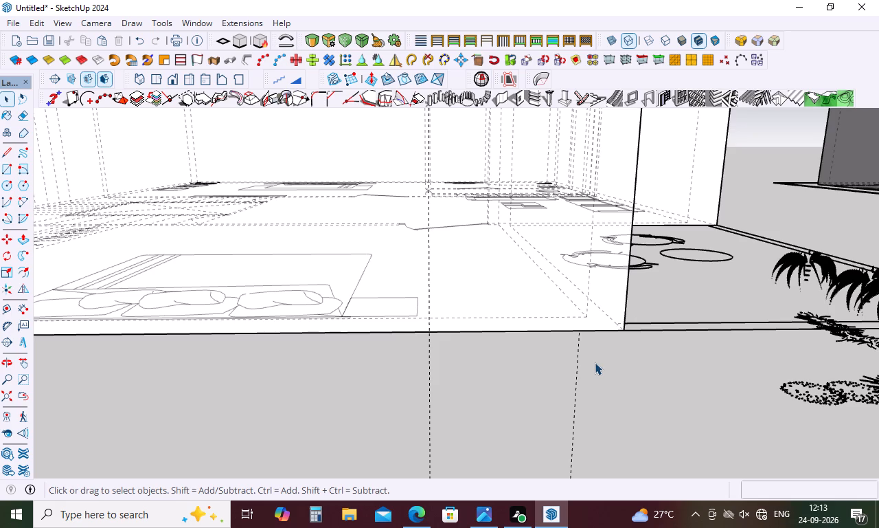
scroll(561, 285, down, 6)
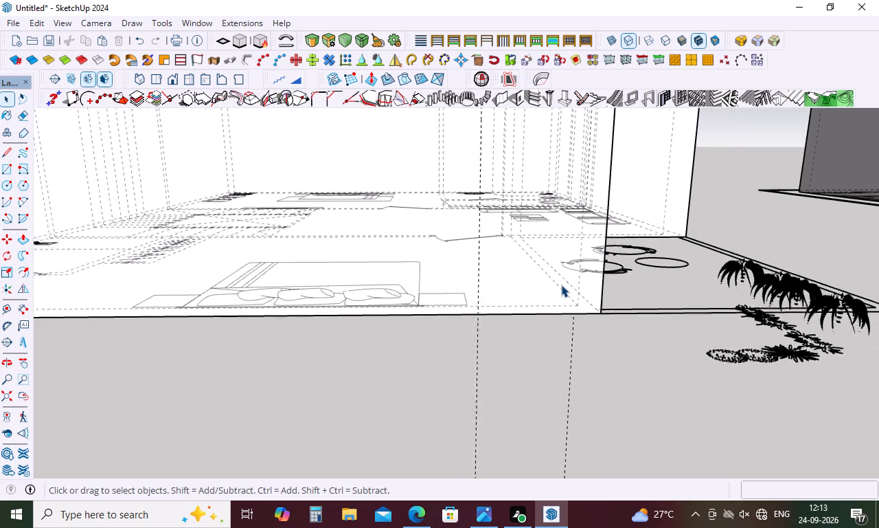
scroll(561, 285, down, 3)
middle_drag(567, 300, 553, 385)
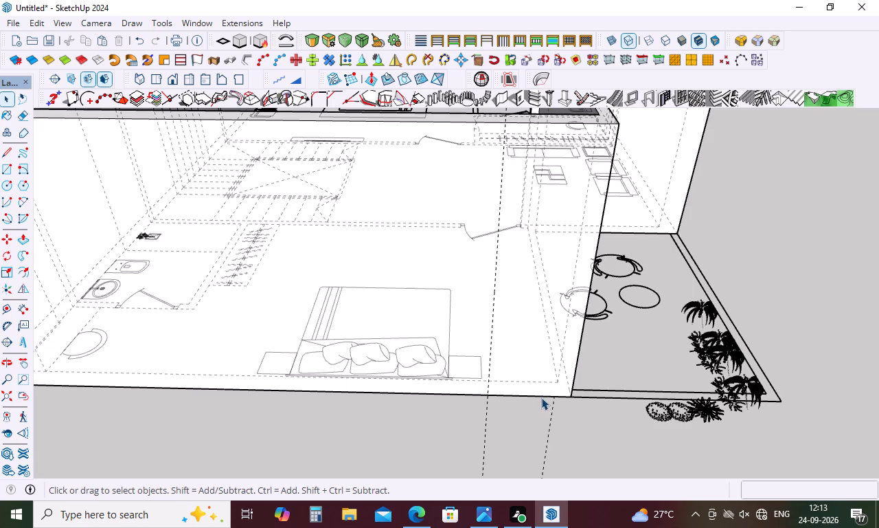
text(re)
key(r)
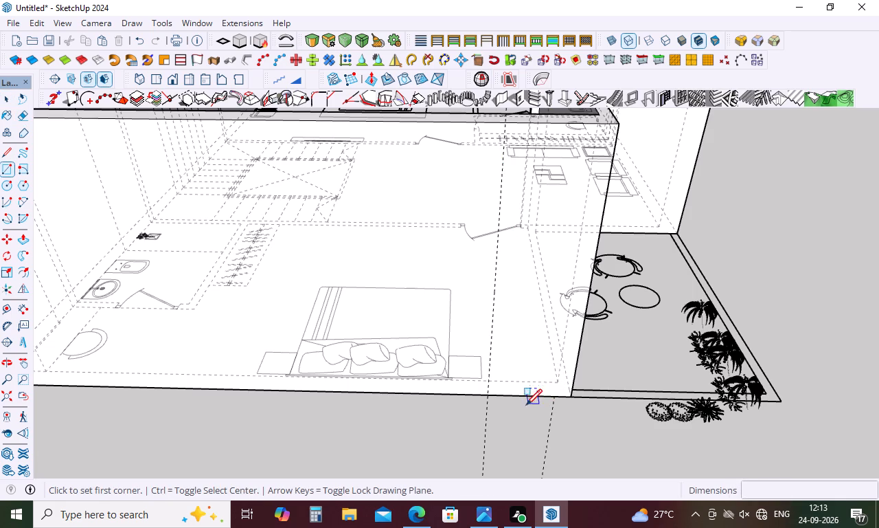
scroll(491, 393, up, 3)
click(488, 392)
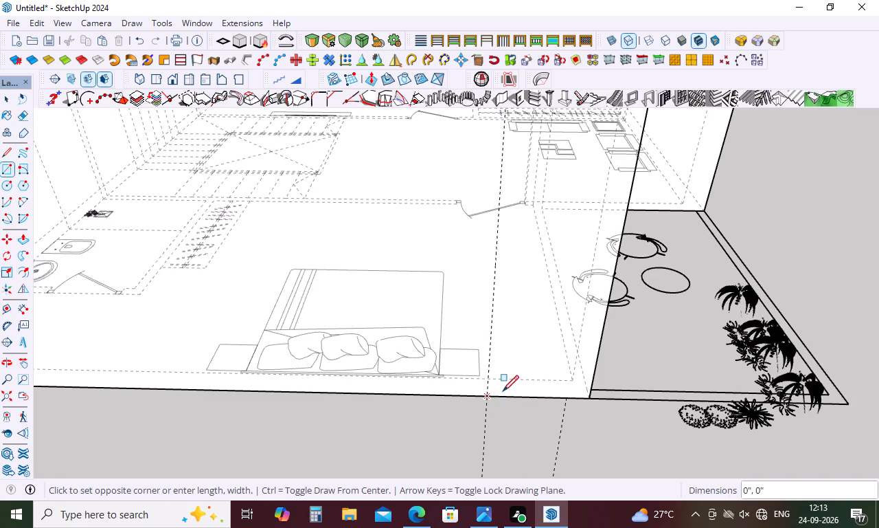
click(572, 384)
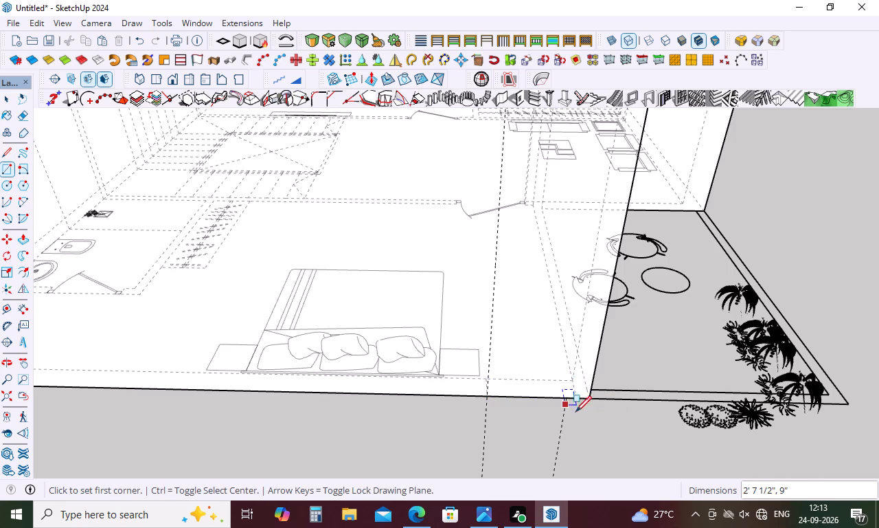
Draw a rectangle about 2' 6" by 4 1/2" at the base of the balcony-facing wall, from its guide toward the corner.
scroll(581, 329, up, 4)
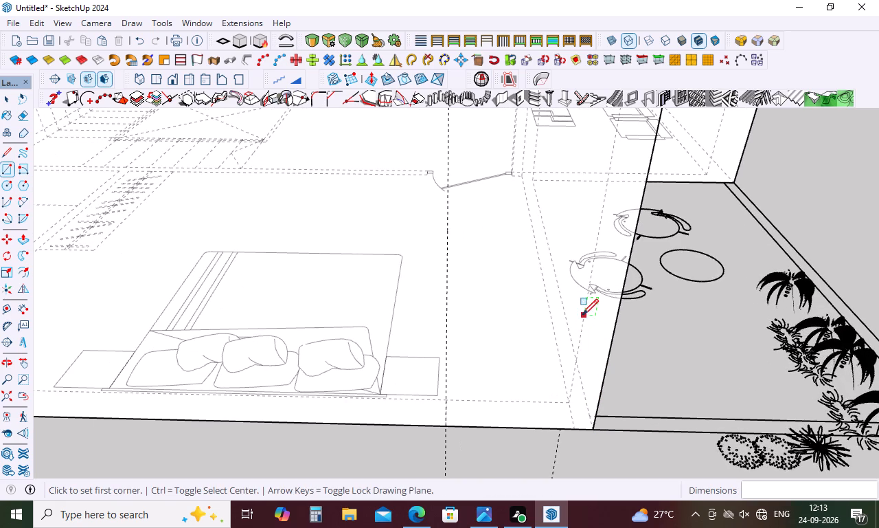
middle_drag(646, 353, 608, 276)
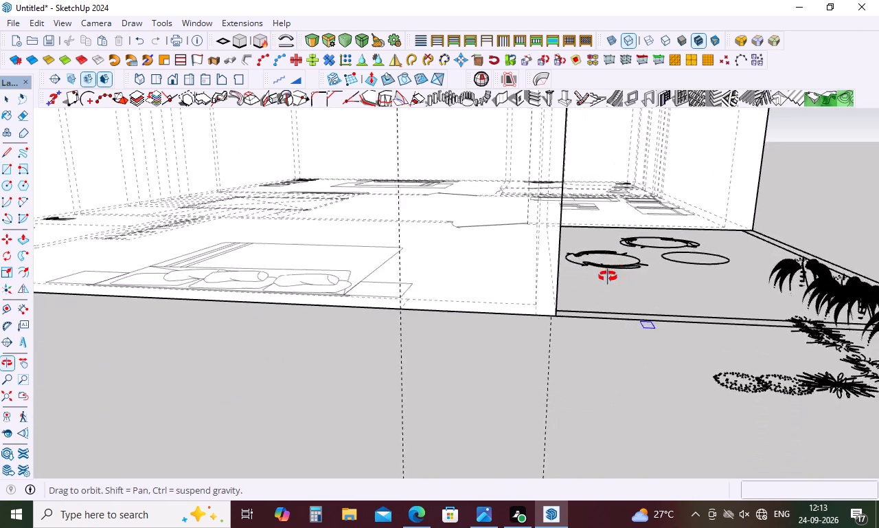
middle_drag(608, 276, 558, 290)
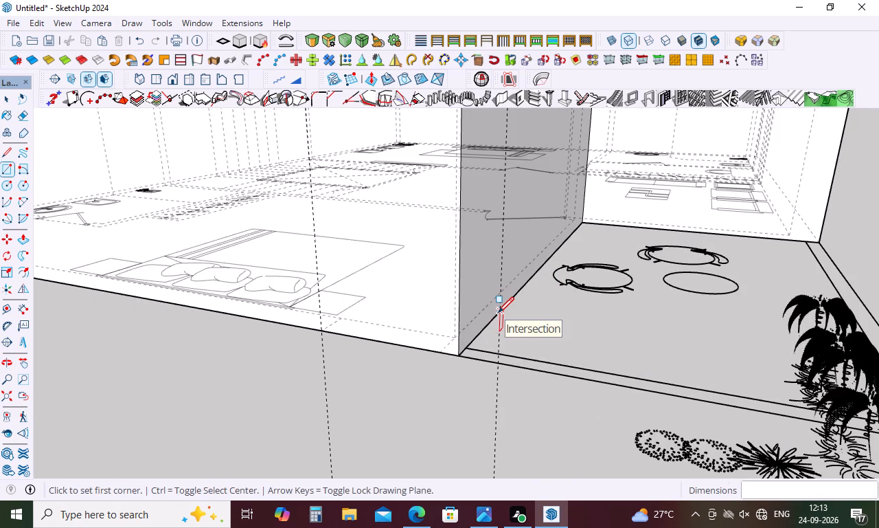
click(498, 313)
click(437, 353)
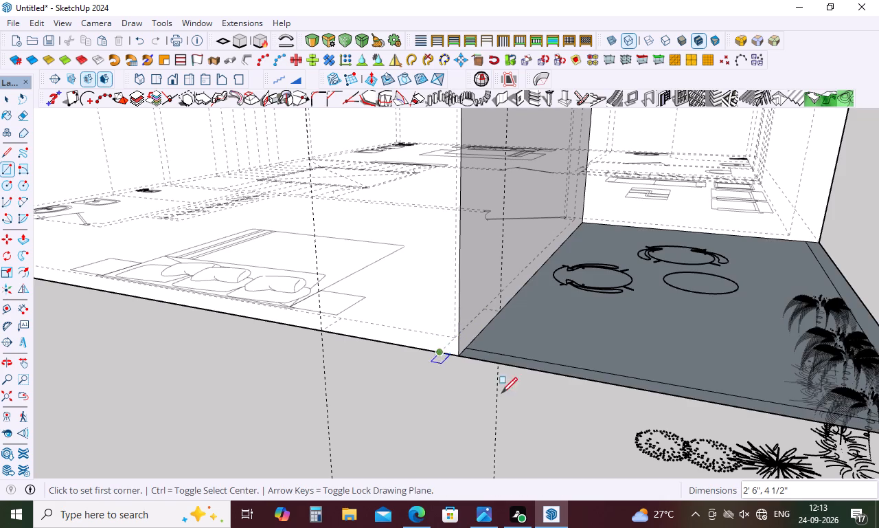
Delete the stray faces covering the balcony floor and its border strip.
key(space)
click(549, 339)
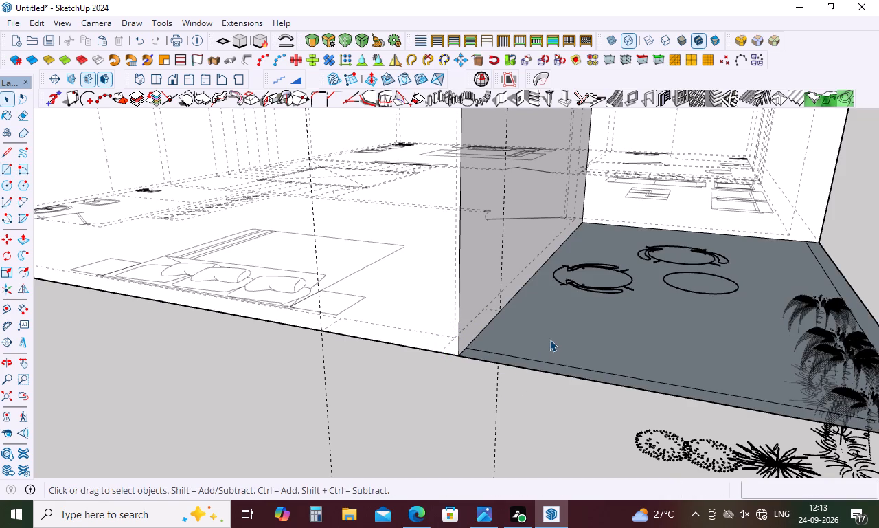
key(Delete)
click(543, 368)
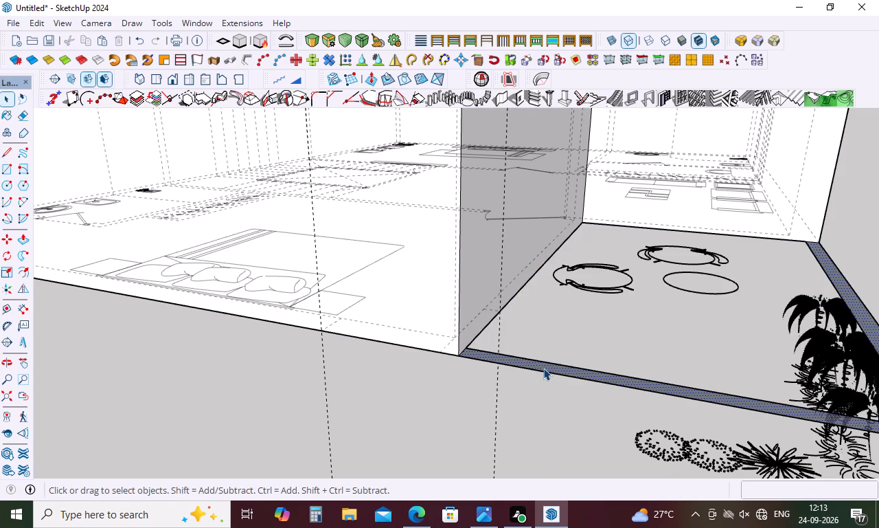
key(Delete)
Draw a 2' 6" by 3' rectangle on the bedroom floor corner between the two guides' base points.
scroll(472, 372, down, 3)
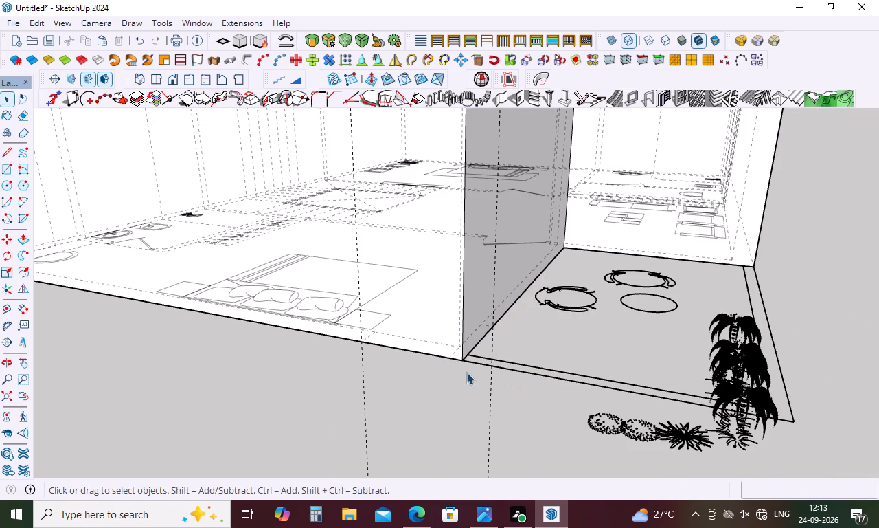
key(r)
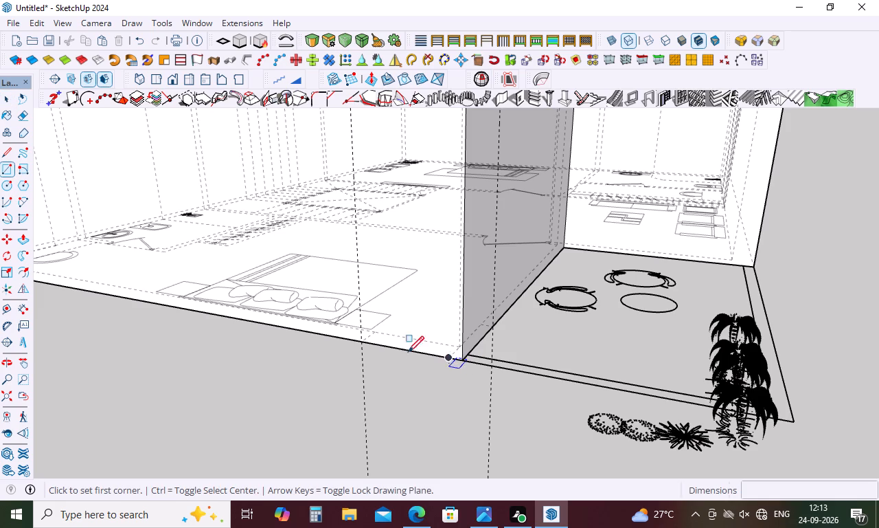
click(365, 340)
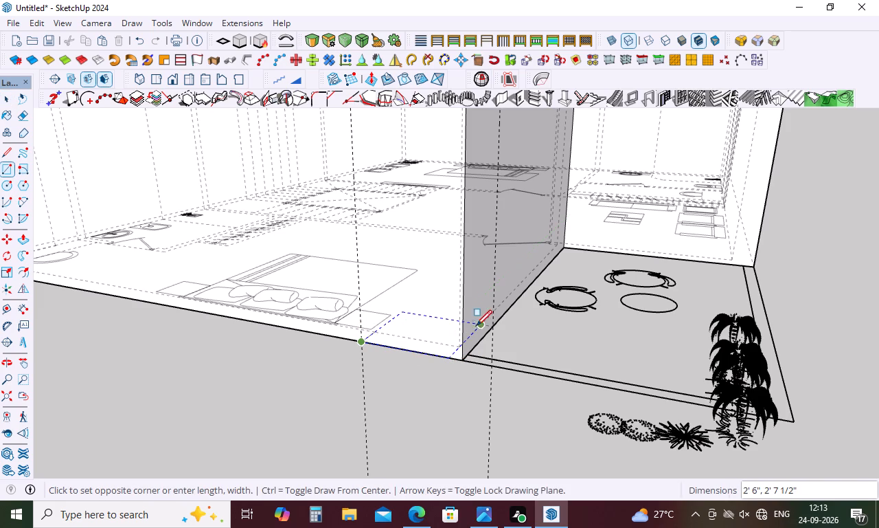
click(490, 322)
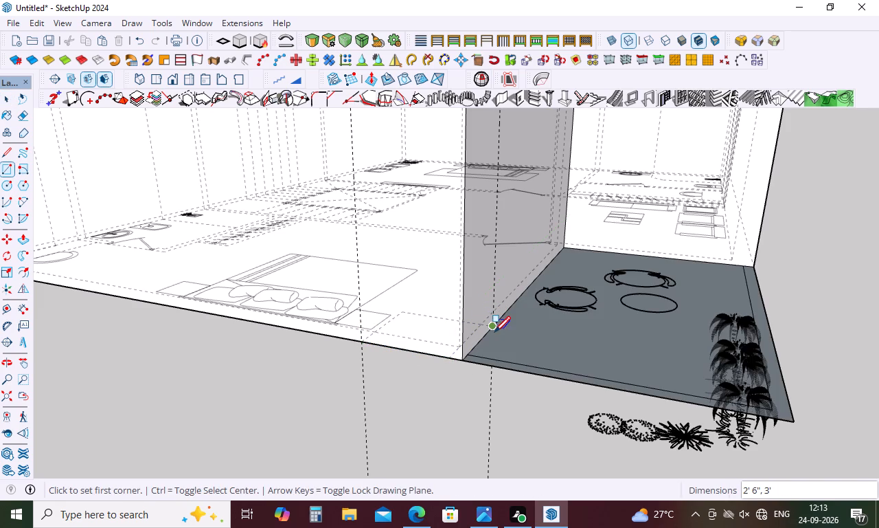
Delete the stray balcony floor and border strip faces again.
key(space)
click(538, 352)
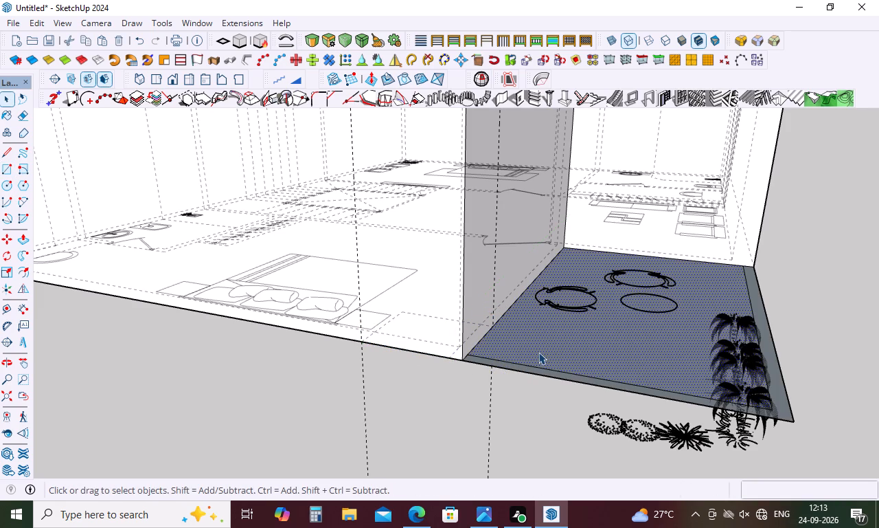
key(Delete)
click(530, 371)
key(Delete)
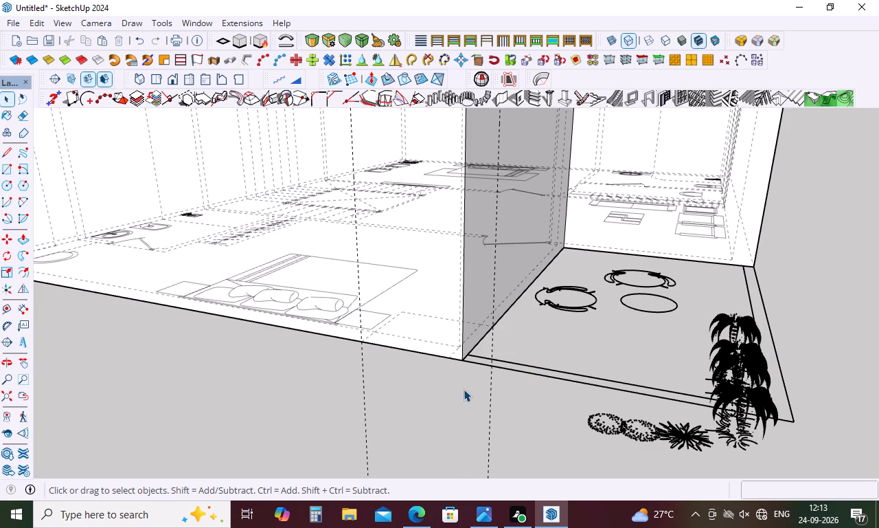
Push/Pull the rectangular floor face inside the front bedroom's balcony-side corner up 4'.
key(p)
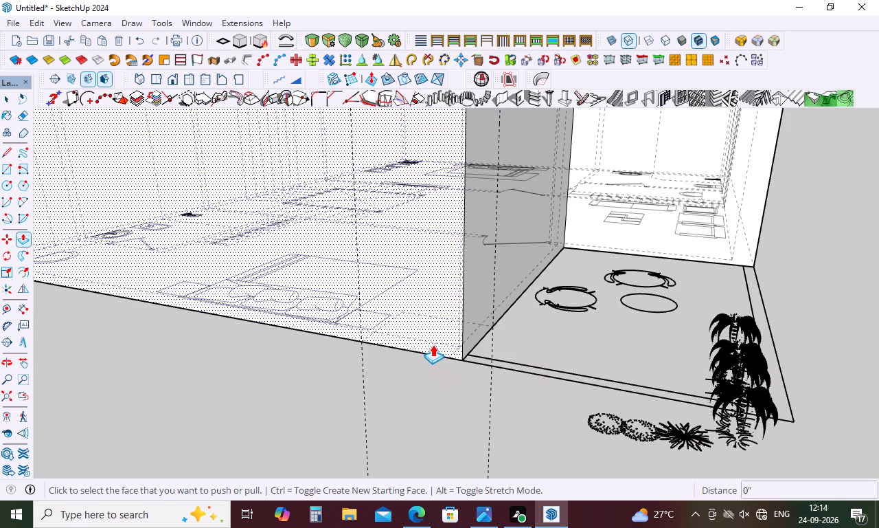
middle_drag(454, 354, 454, 396)
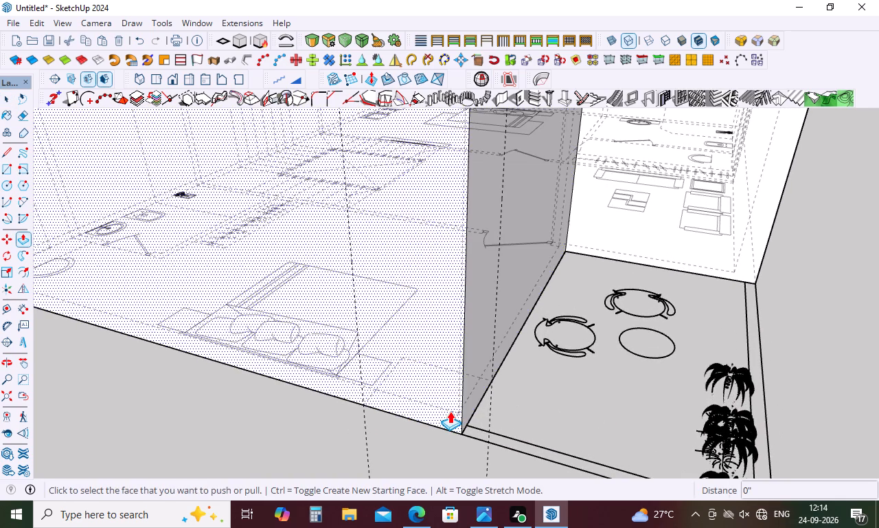
scroll(444, 410, up, 8)
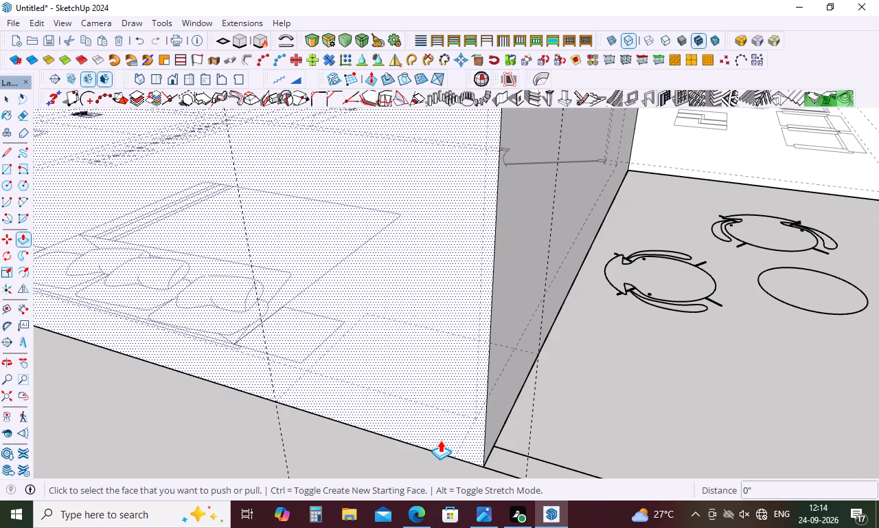
key(space)
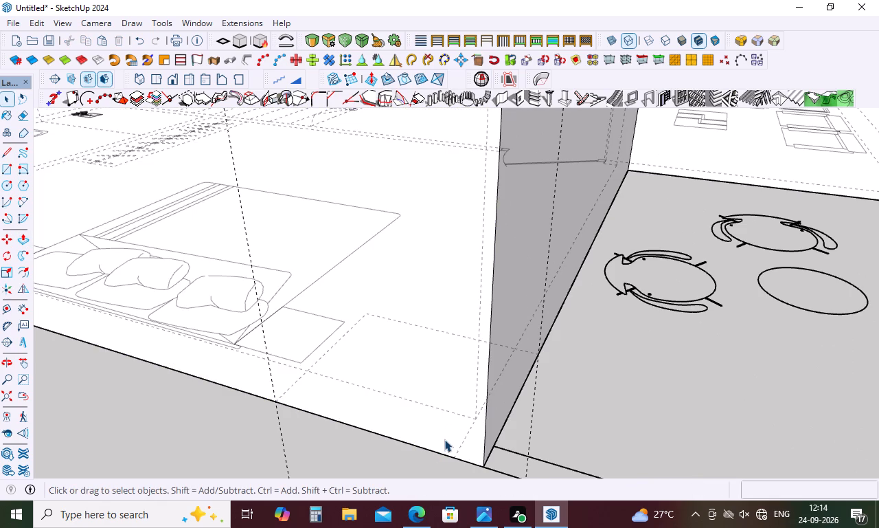
key(p)
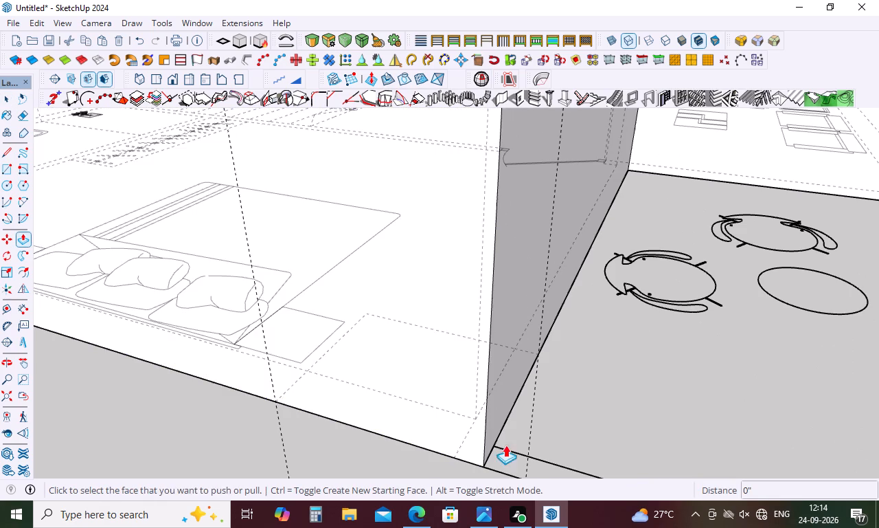
scroll(516, 401, down, 8)
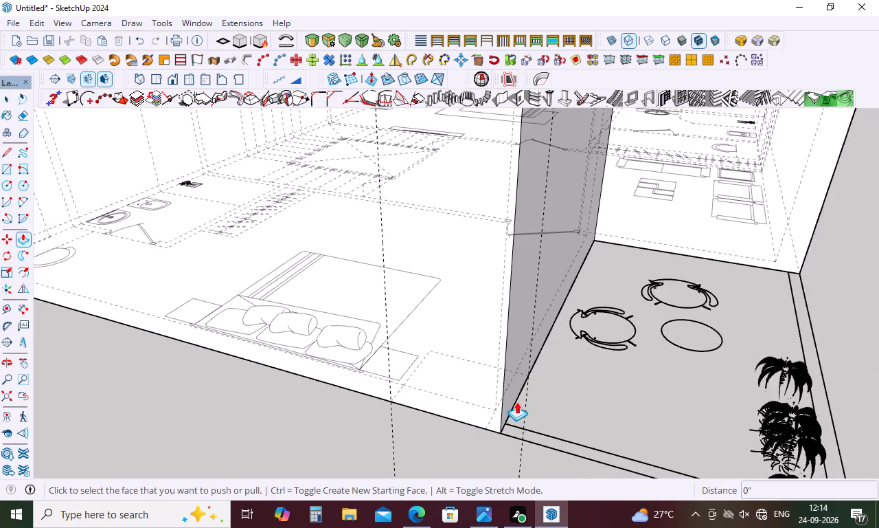
scroll(516, 401, down, 12)
middle_drag(534, 382, 480, 518)
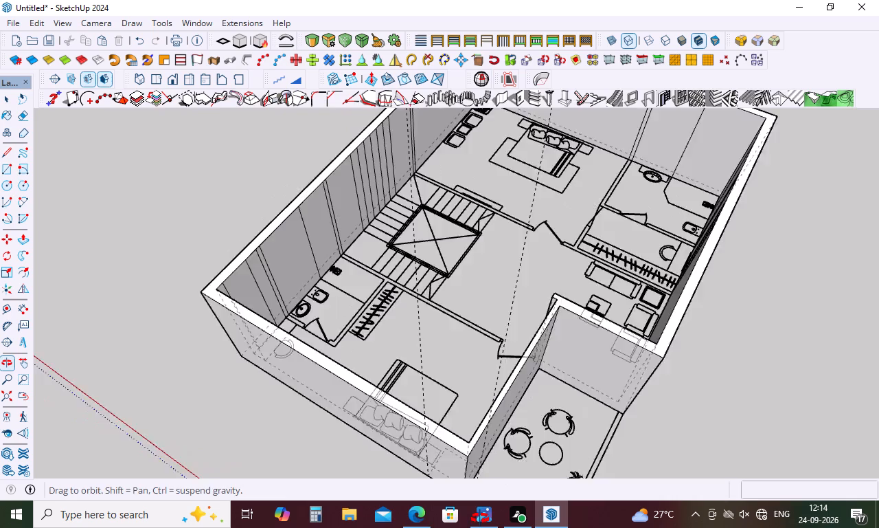
middle_drag(480, 518, 353, 526)
middle_drag(336, 346, 323, 408)
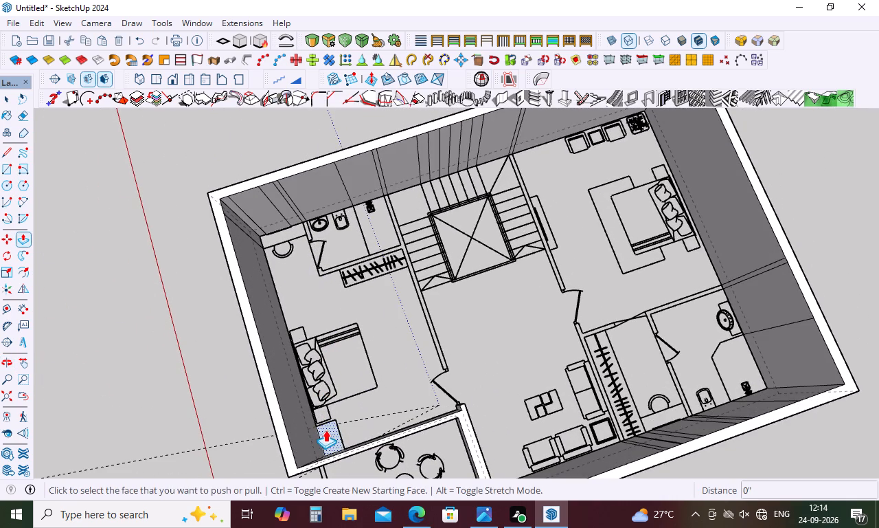
click(327, 430)
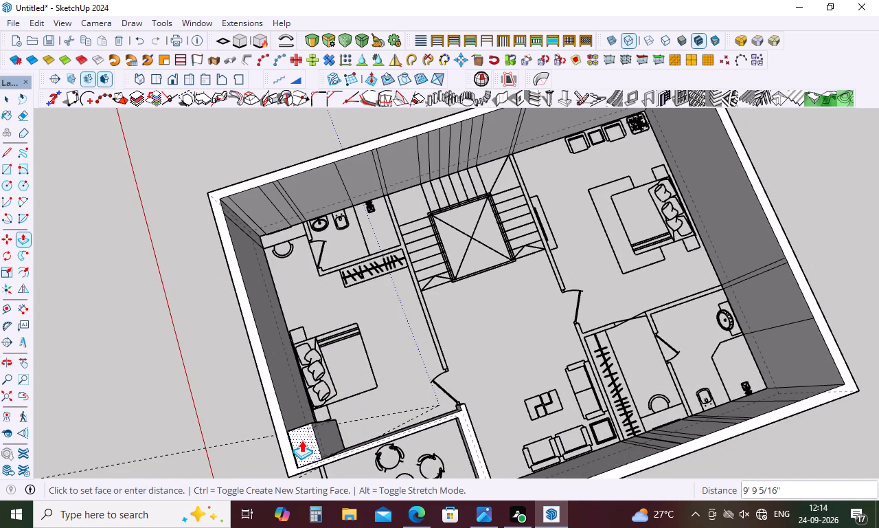
text(4')
key(Return)
middle_drag(437, 433, 556, 238)
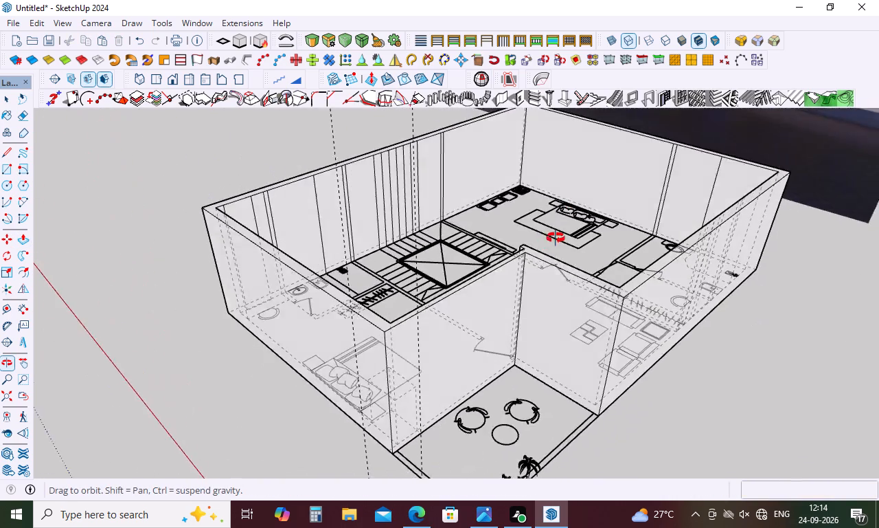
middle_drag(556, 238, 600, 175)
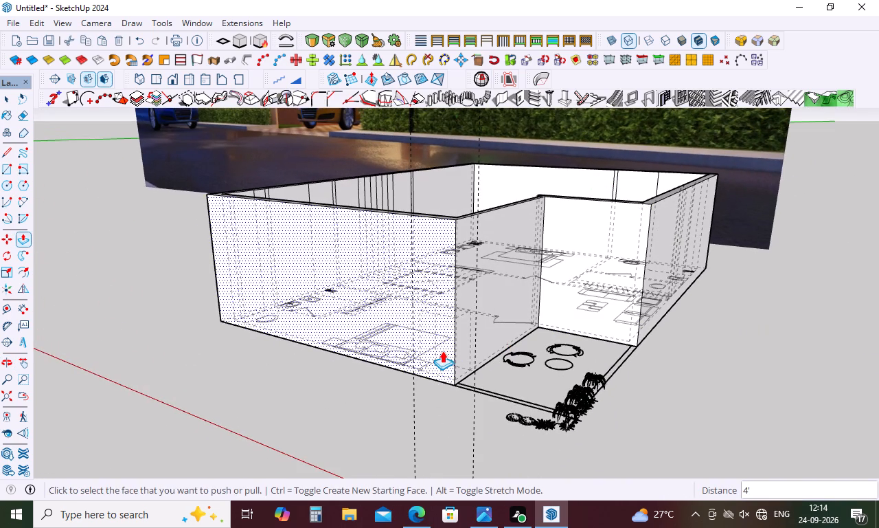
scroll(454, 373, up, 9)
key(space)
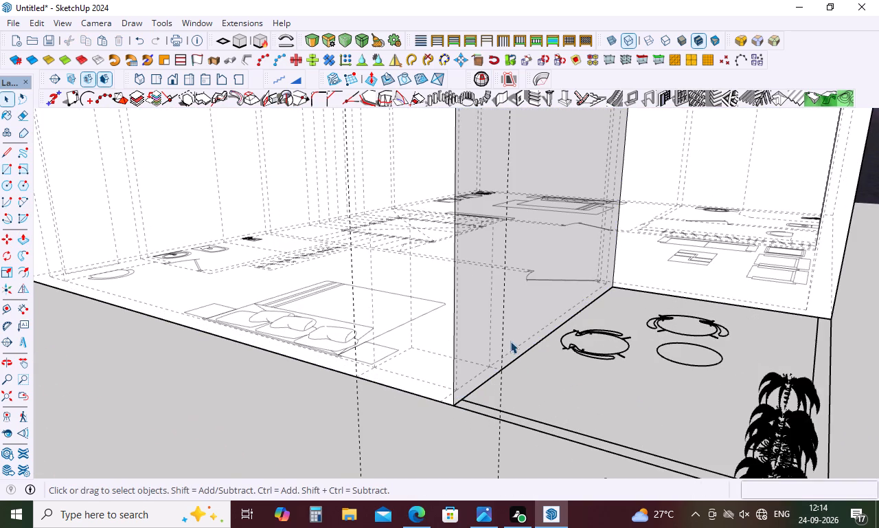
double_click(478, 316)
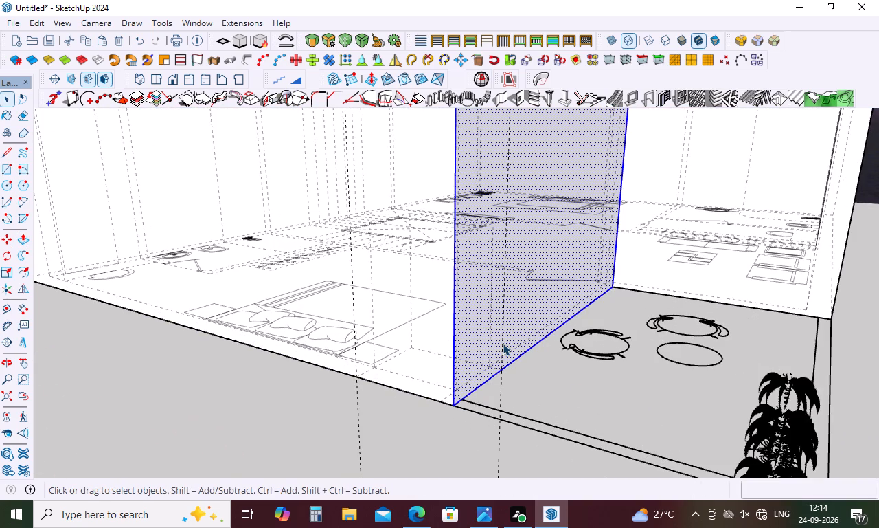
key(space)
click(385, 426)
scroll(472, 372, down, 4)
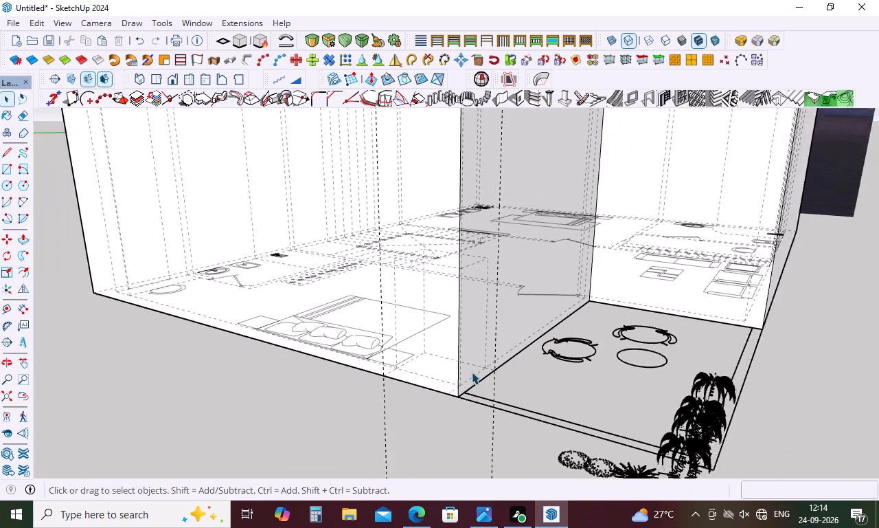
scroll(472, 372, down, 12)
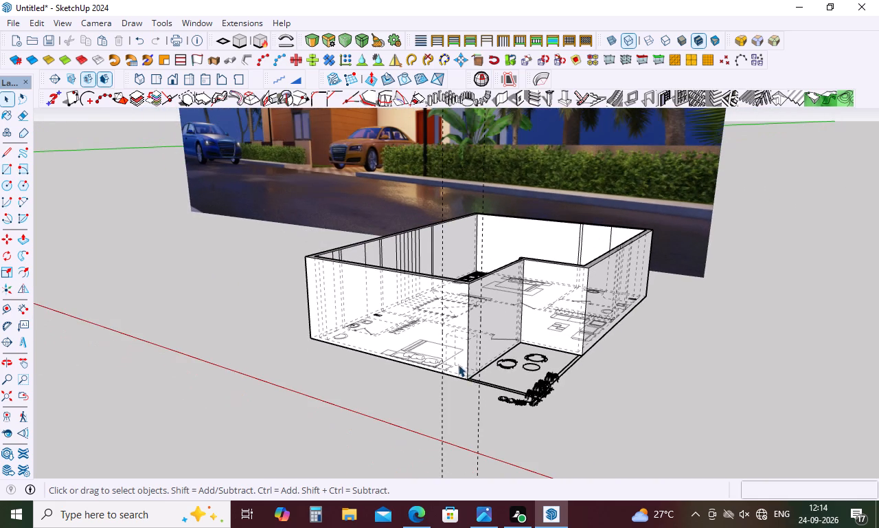
Undo the bedroom corner's recent 4' extrusion, its floor rectangle and the deletion of the balcony border strip faces.
middle_drag(509, 316, 324, 498)
key(ctrl+z)
key(ctrl+z)
key(ctrl+z)
key(ctrl+z)
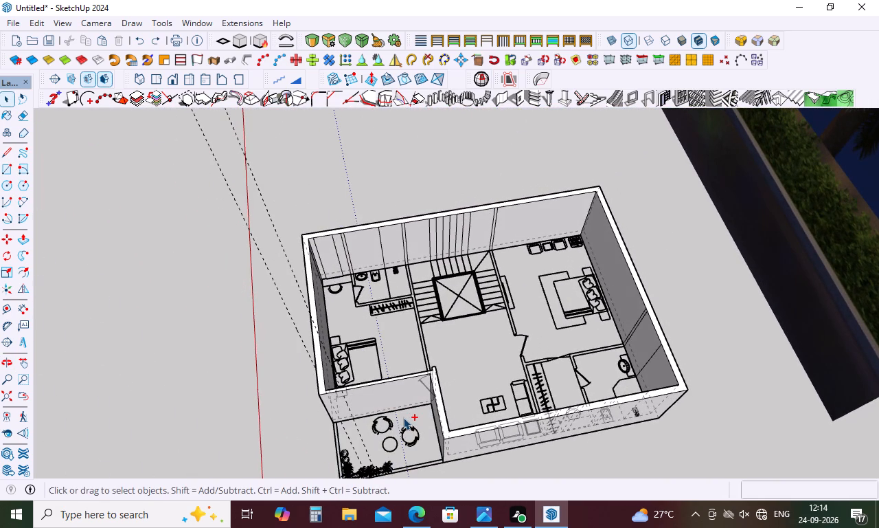
key(ctrl+z)
Make a group of all the connected upper-floor wall geometry together with the balcony border strip.
scroll(447, 371, down, 3)
middle_drag(447, 371, 698, 206)
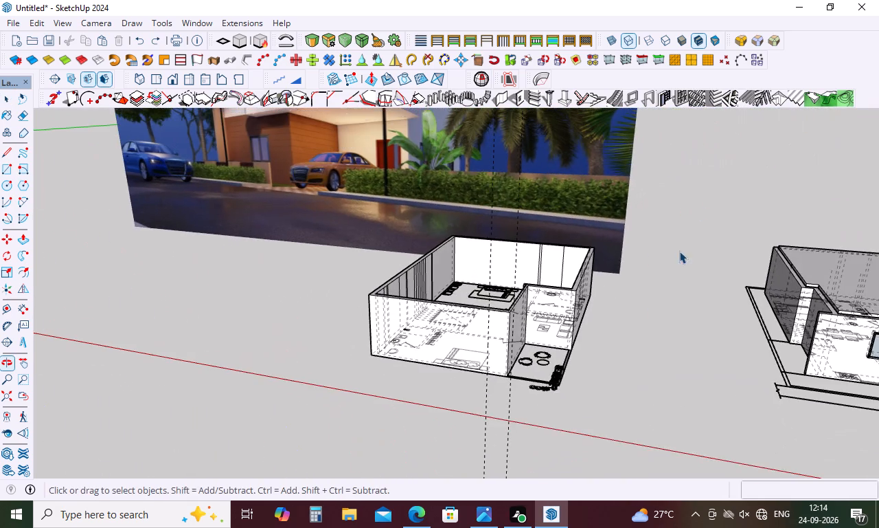
scroll(479, 386, up, 13)
scroll(529, 412, up, 5)
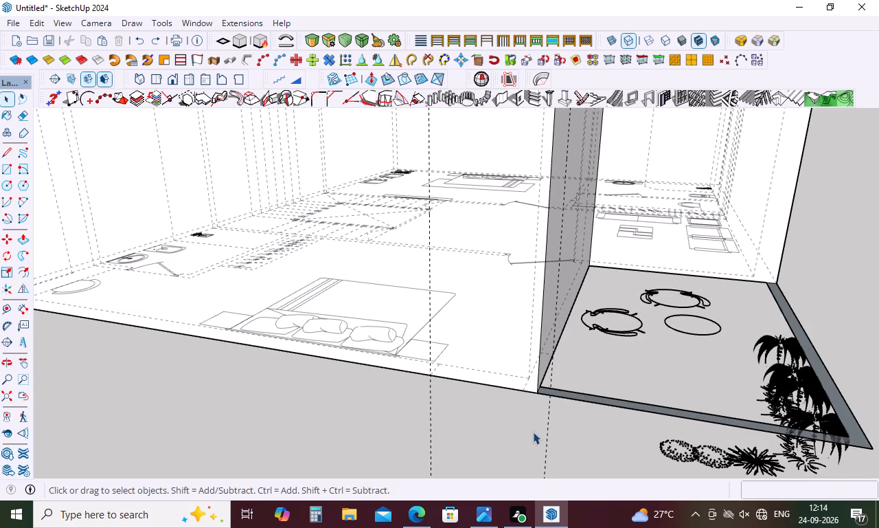
middle_drag(575, 375, 532, 397)
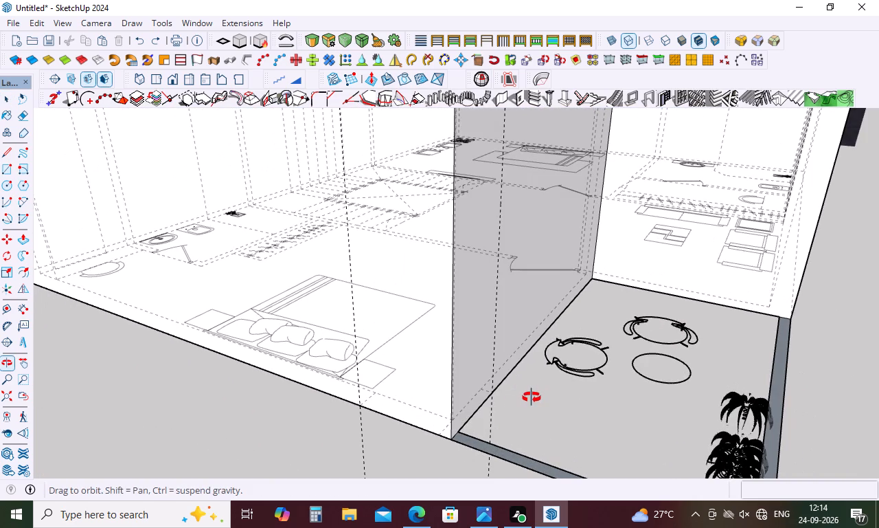
middle_drag(532, 397, 549, 377)
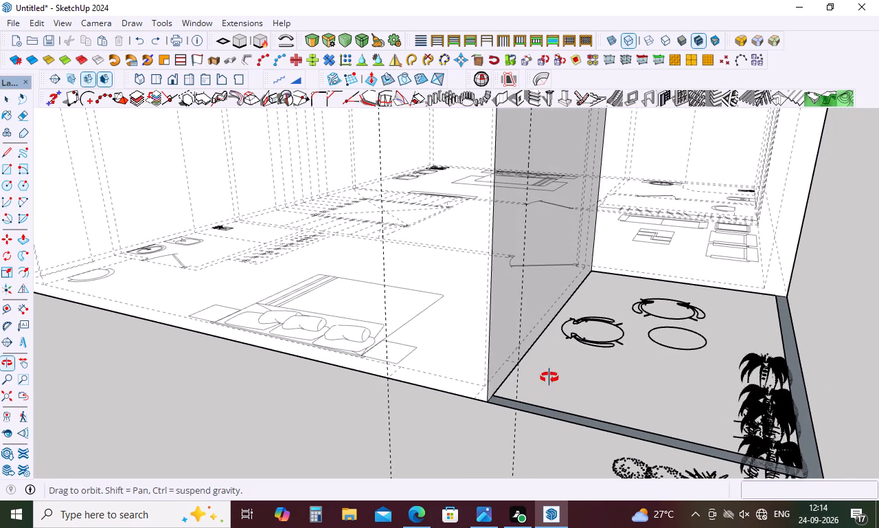
middle_drag(549, 377, 561, 377)
key(space)
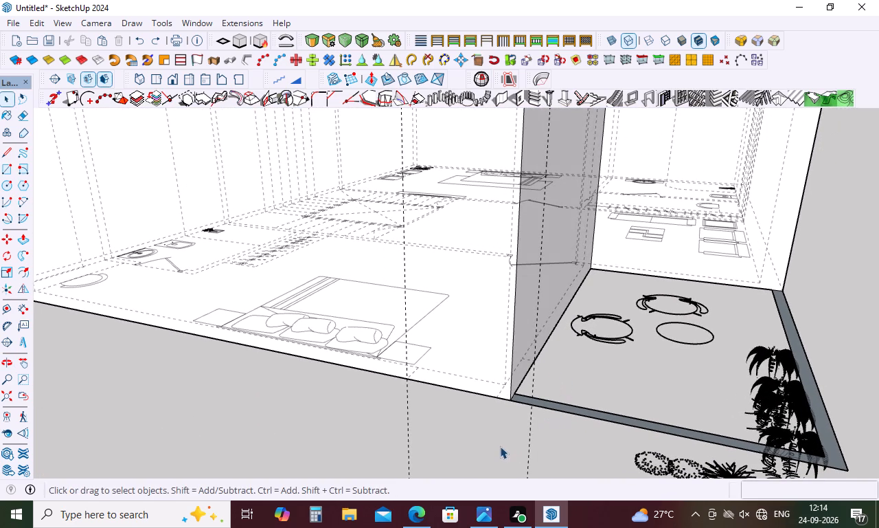
triple_click(483, 345)
click(483, 345)
double_click(483, 345)
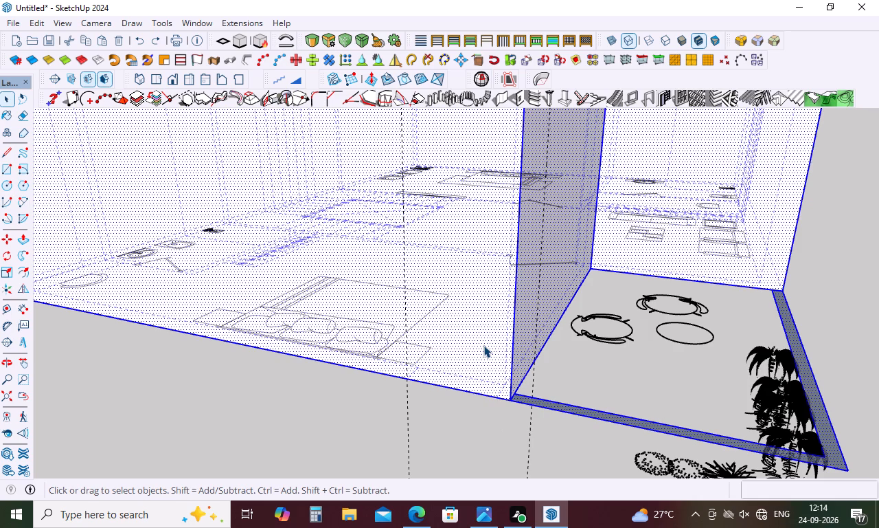
triple_click(483, 345)
click(483, 345)
right_click(483, 345)
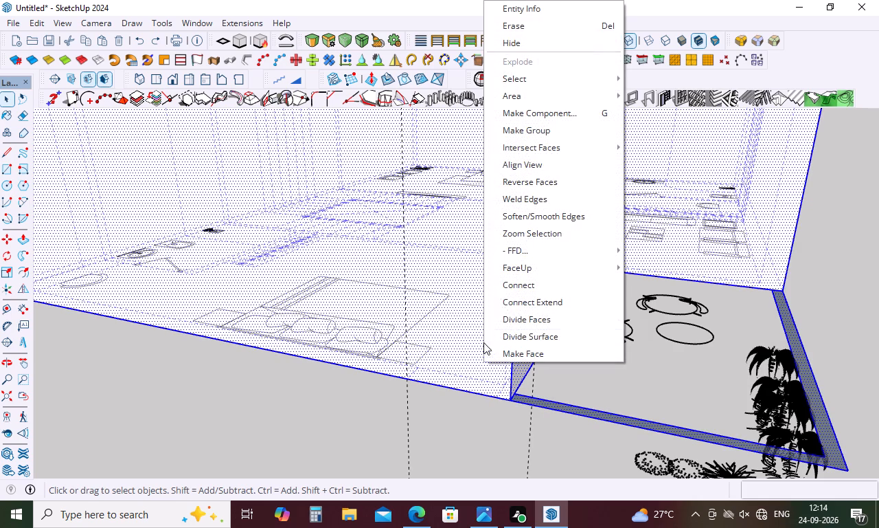
click(534, 137)
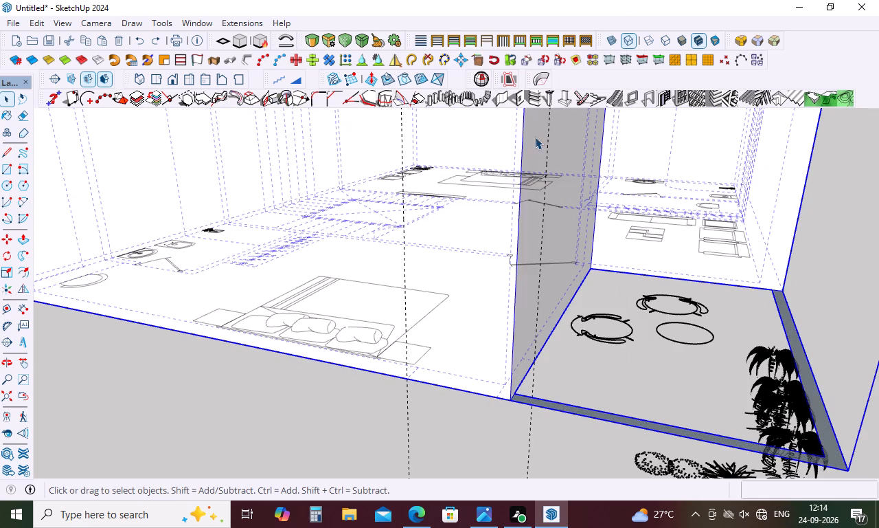
click(437, 428)
Draw a 2' 6" by 3' rectangle at the front bedroom's balcony-side corner between the two guides' base points.
key(r)
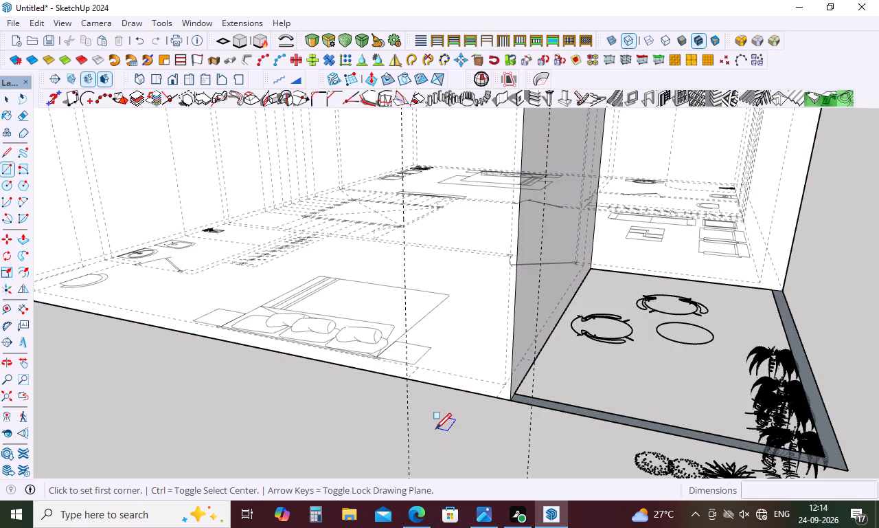
click(409, 382)
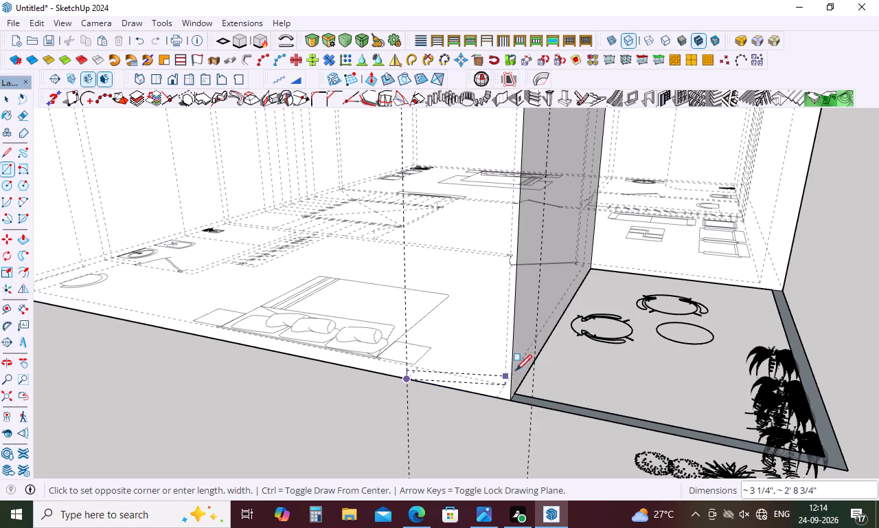
click(537, 365)
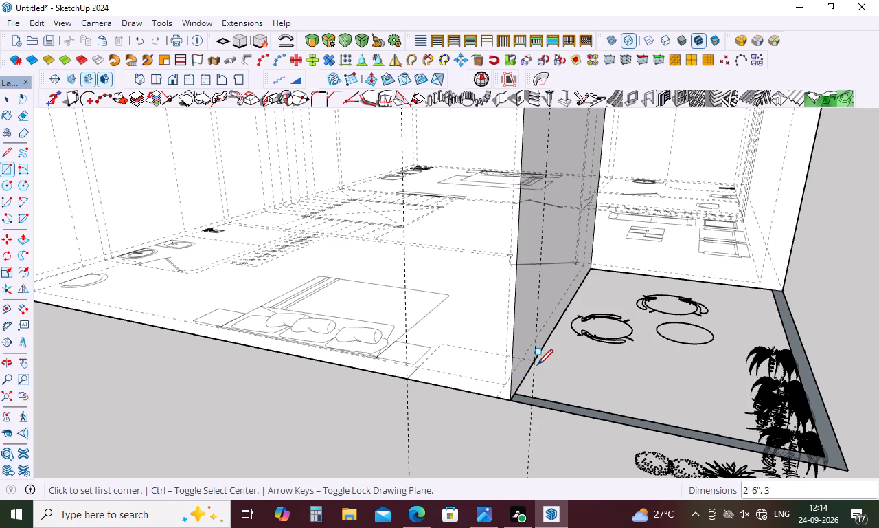
Push/Pull the corner rectangle up 4' into a box.
scroll(501, 388, down, 9)
key(space)
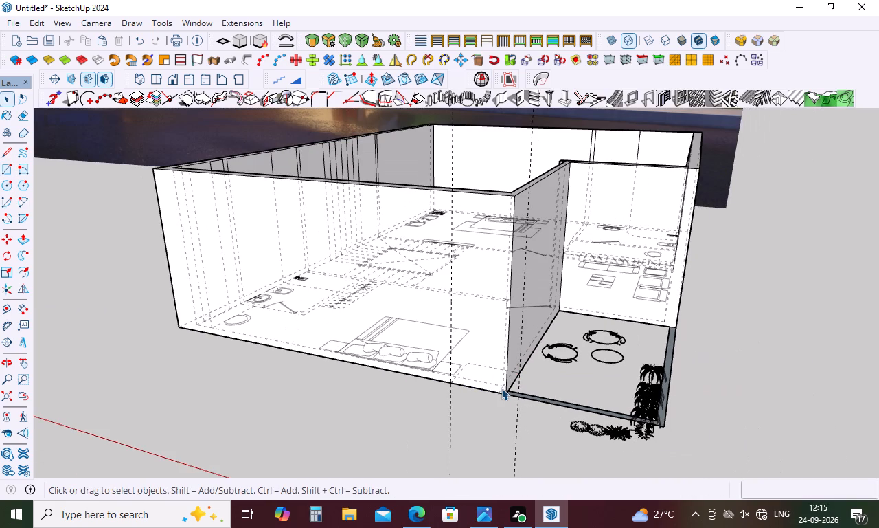
key(p)
scroll(492, 371, up, 4)
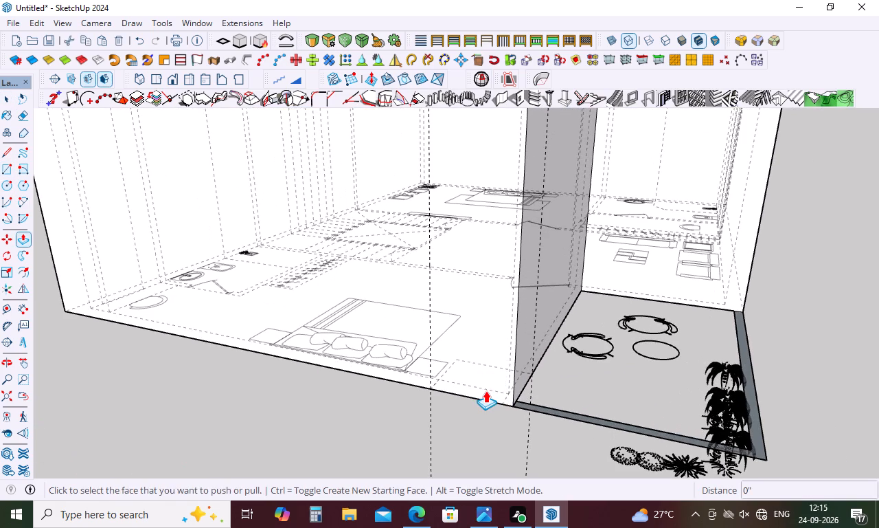
click(486, 390)
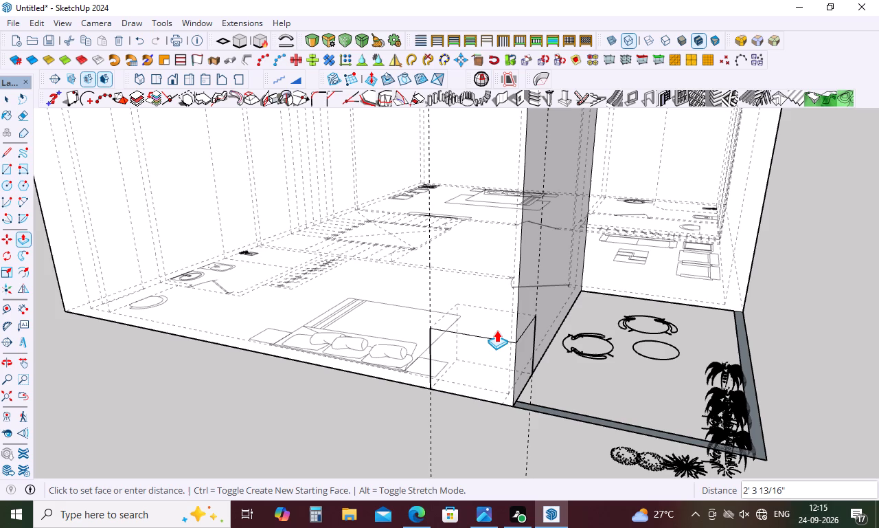
text(4')
key(Return)
Make the whole 4' high corner box its own group.
key(space)
triple_click(492, 382)
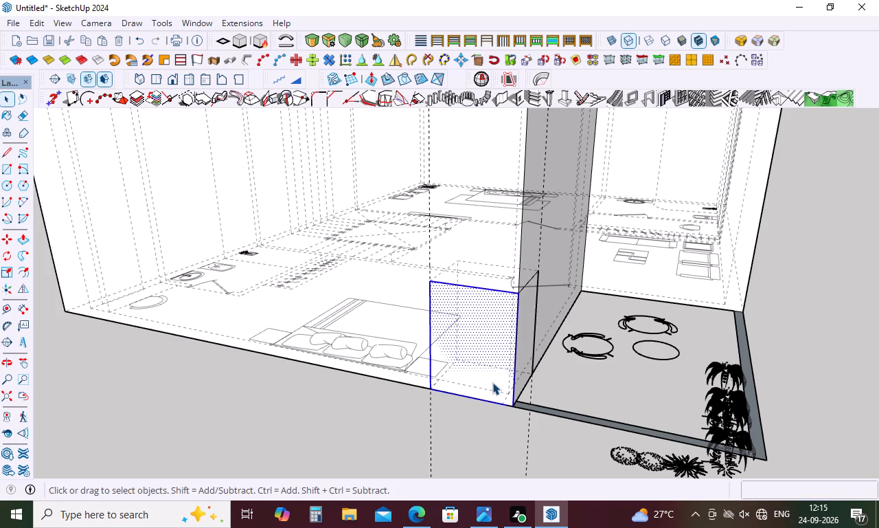
triple_click(492, 382)
click(492, 382)
right_click(492, 380)
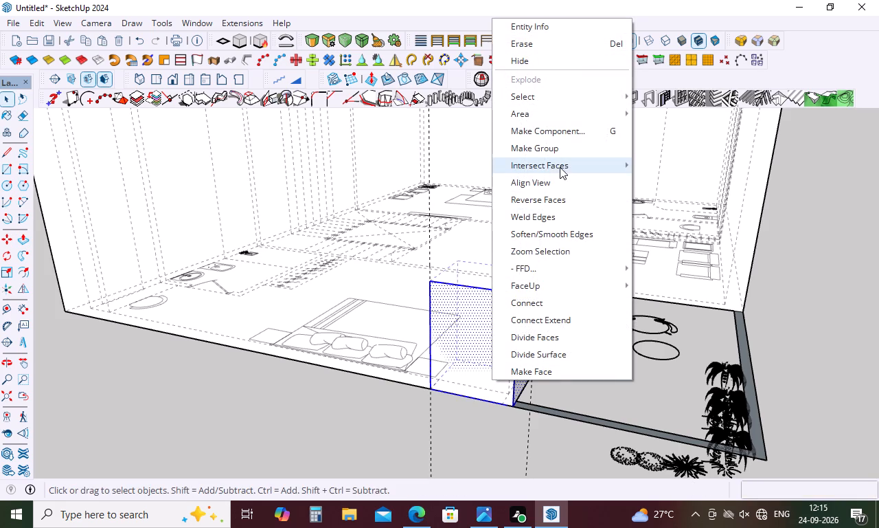
click(560, 152)
key(space)
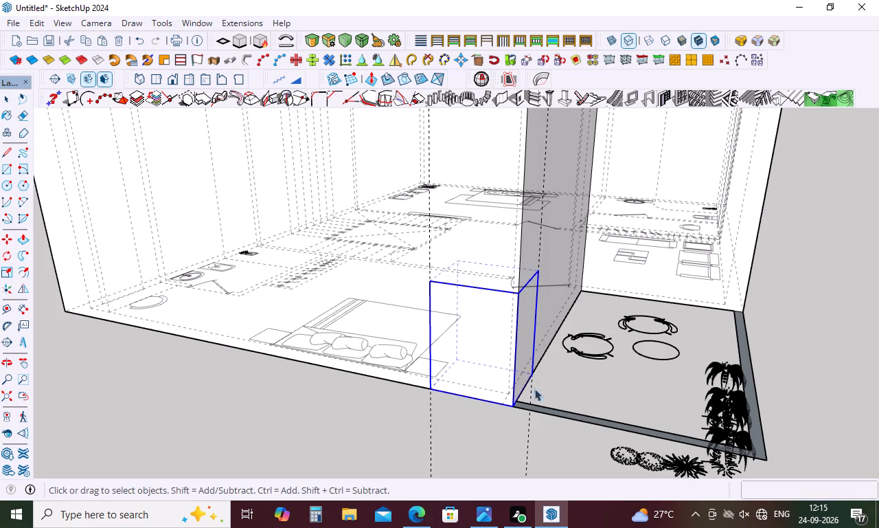
Move the box group 4' straight up along the bedroom's outer wall corner.
key(m)
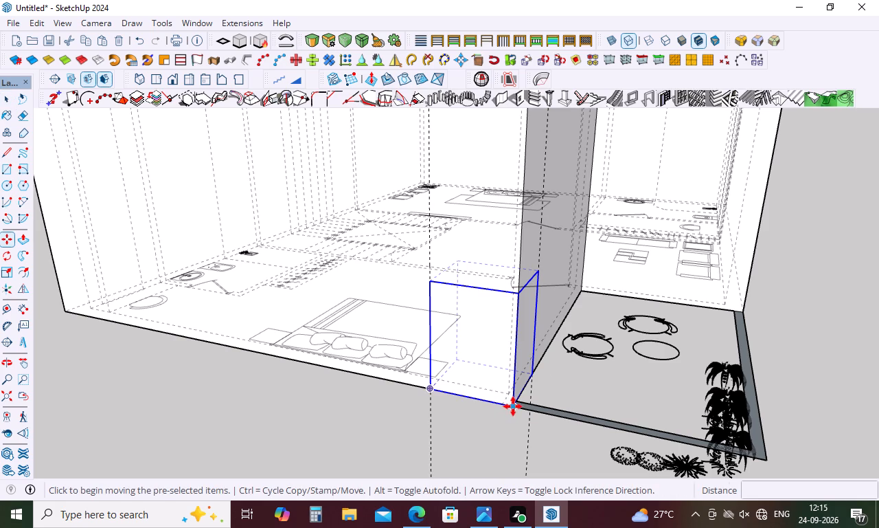
click(513, 406)
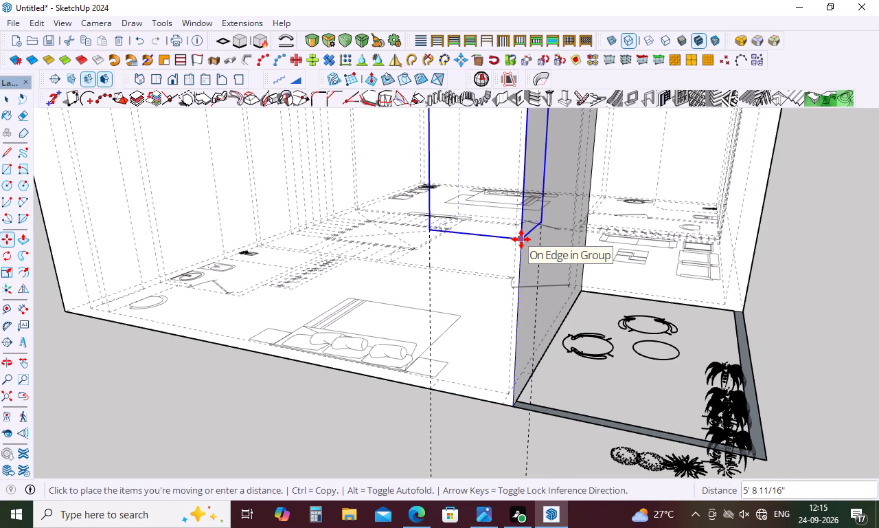
key(3)
key(BackSpace)
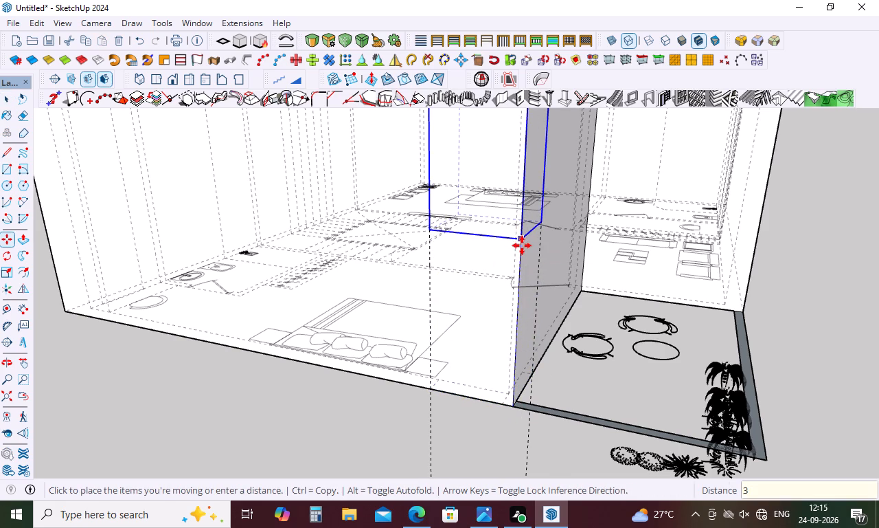
text(4')
key(Return)
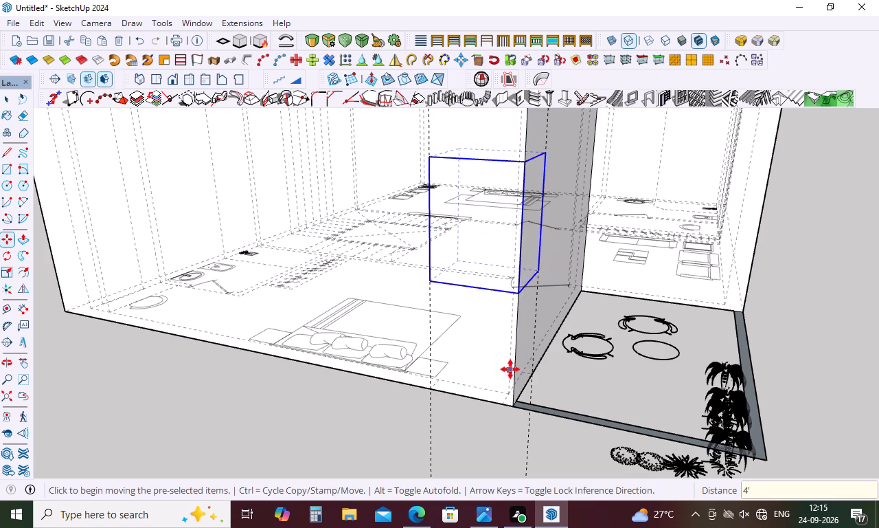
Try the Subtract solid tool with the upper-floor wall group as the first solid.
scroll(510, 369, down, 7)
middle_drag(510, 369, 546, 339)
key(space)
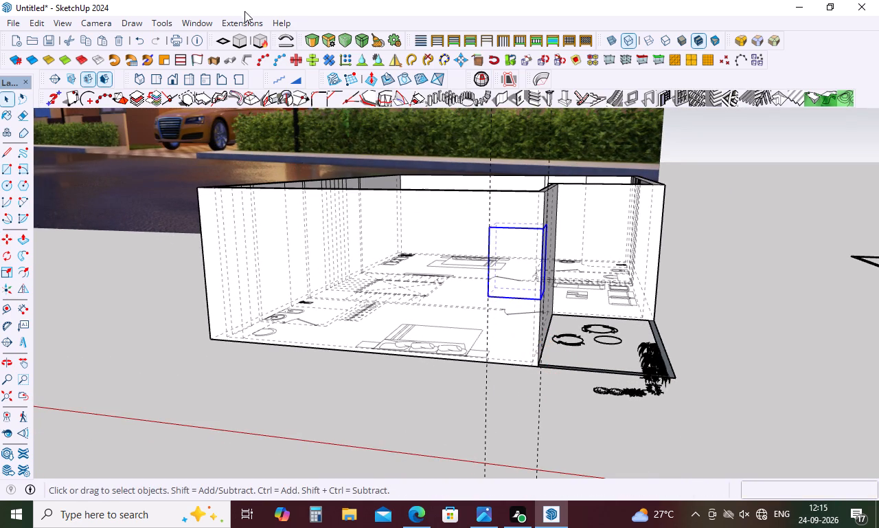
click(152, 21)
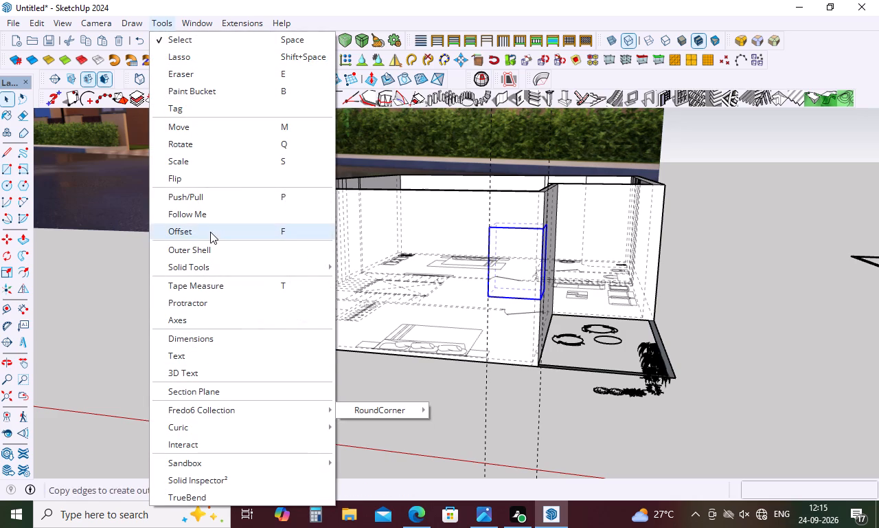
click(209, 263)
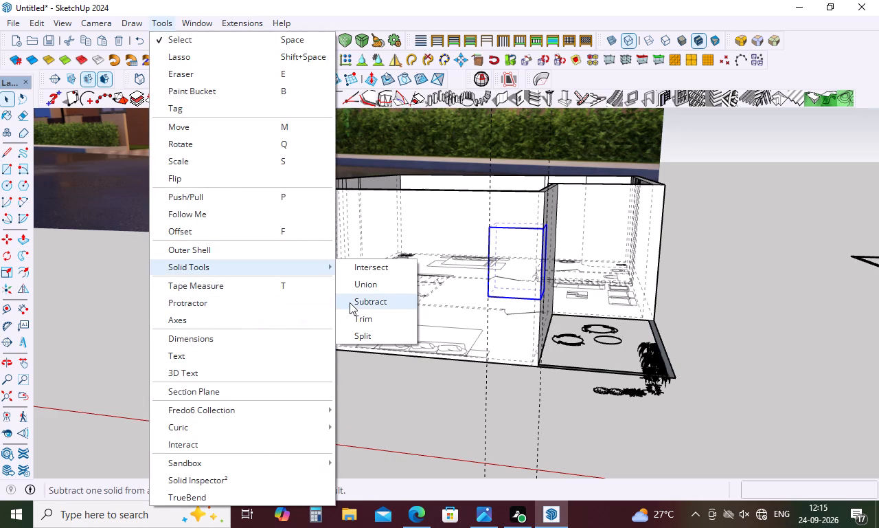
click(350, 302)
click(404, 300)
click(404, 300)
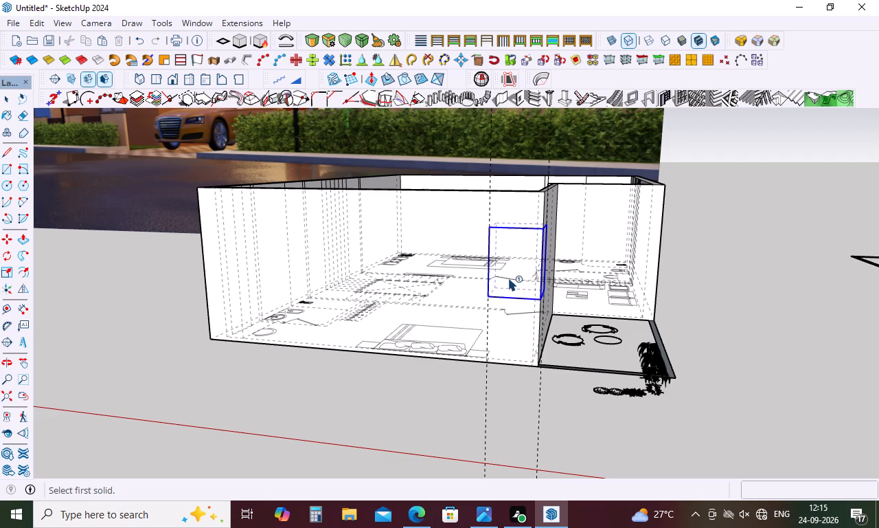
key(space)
Check the upper-floor wall group for solid errors with Solid Inspector².
double_click(466, 342)
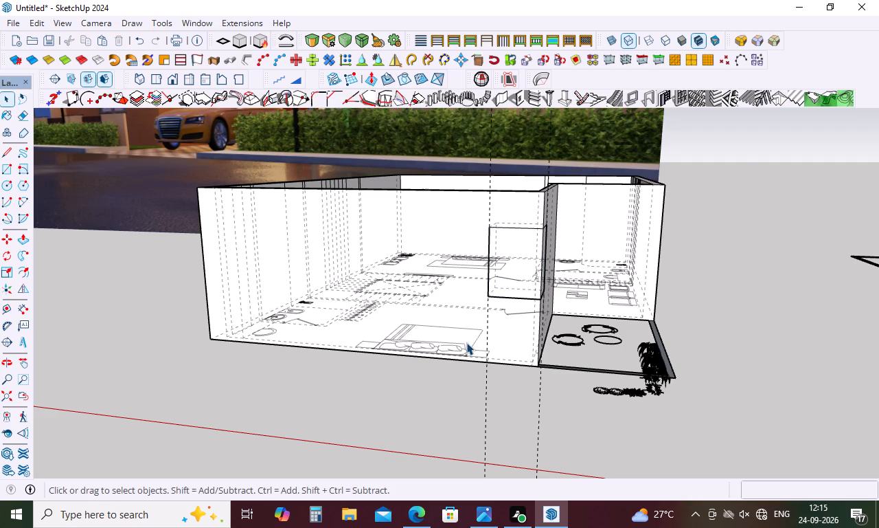
click(309, 397)
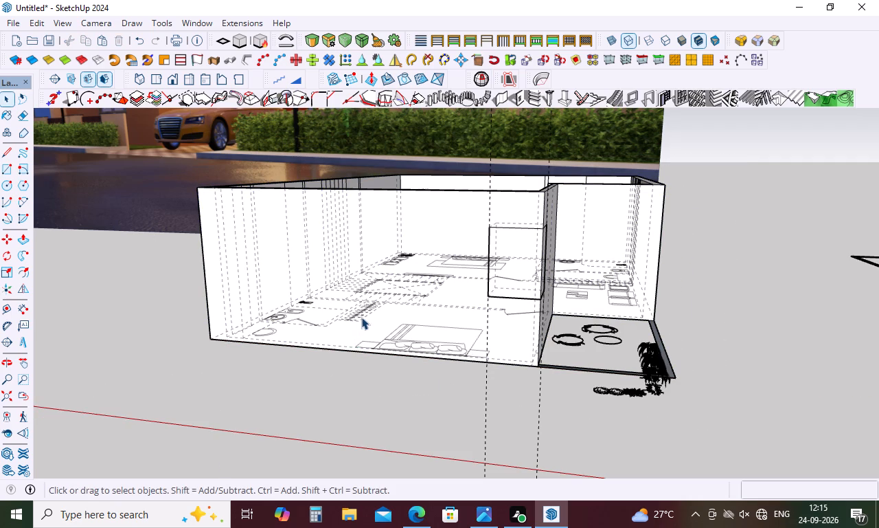
click(361, 317)
click(483, 76)
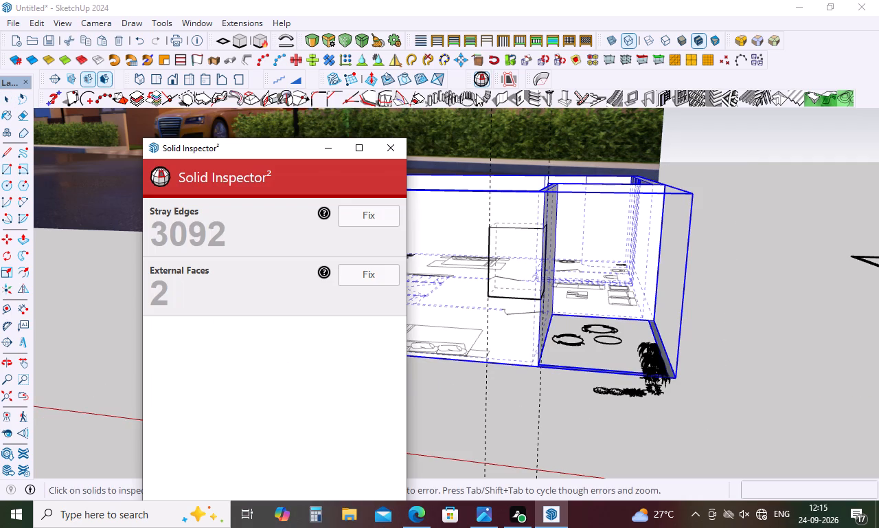
Fix the stray edges and external faces of the upper-floor wall group with Solid Inspector².
click(387, 217)
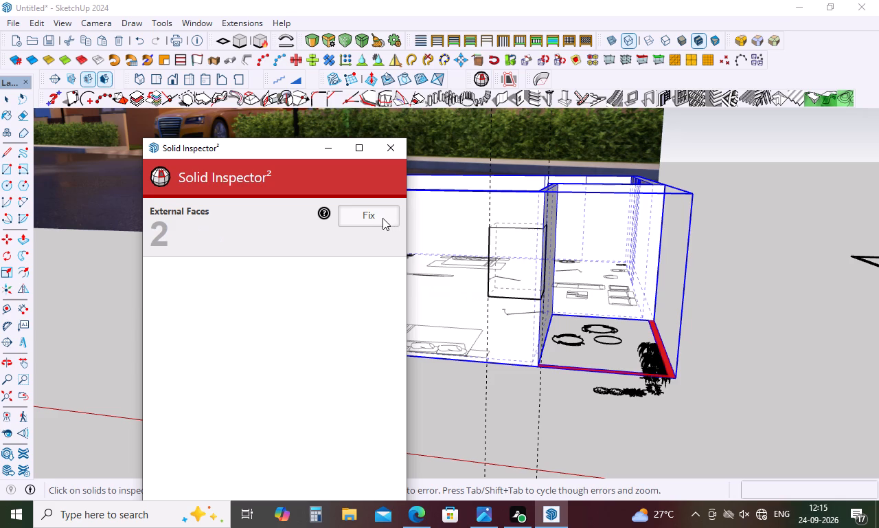
click(383, 217)
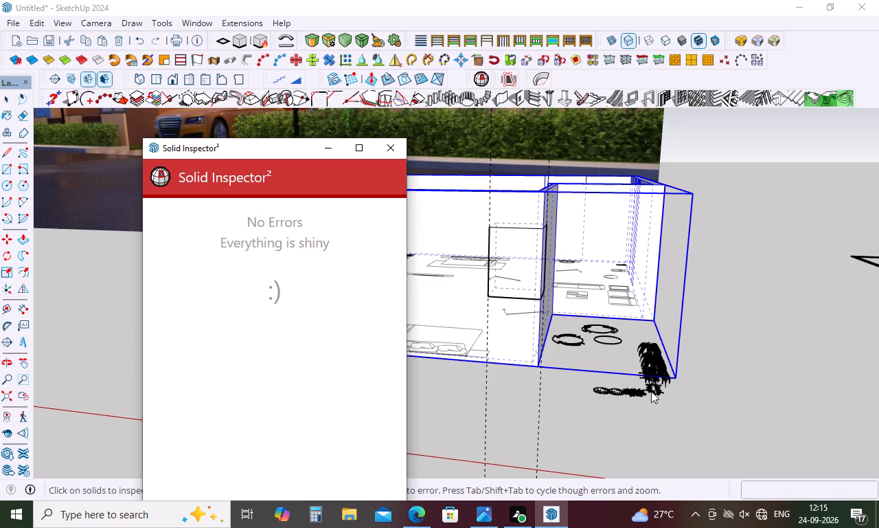
click(674, 418)
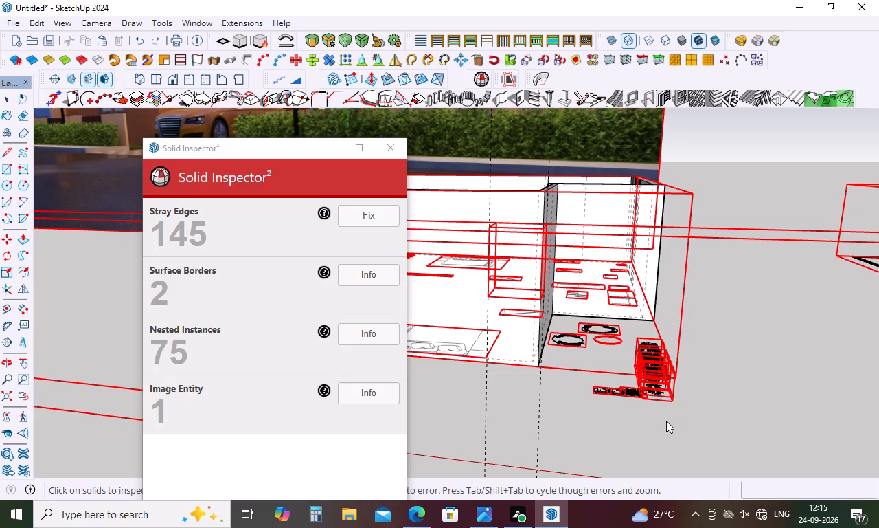
key(space)
Check the corner box group for solid errors with Solid Inspector².
click(512, 272)
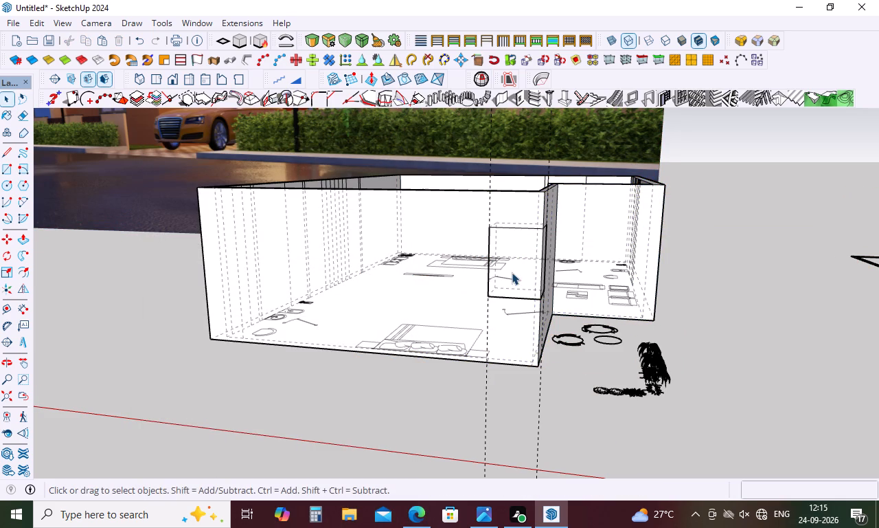
click(474, 76)
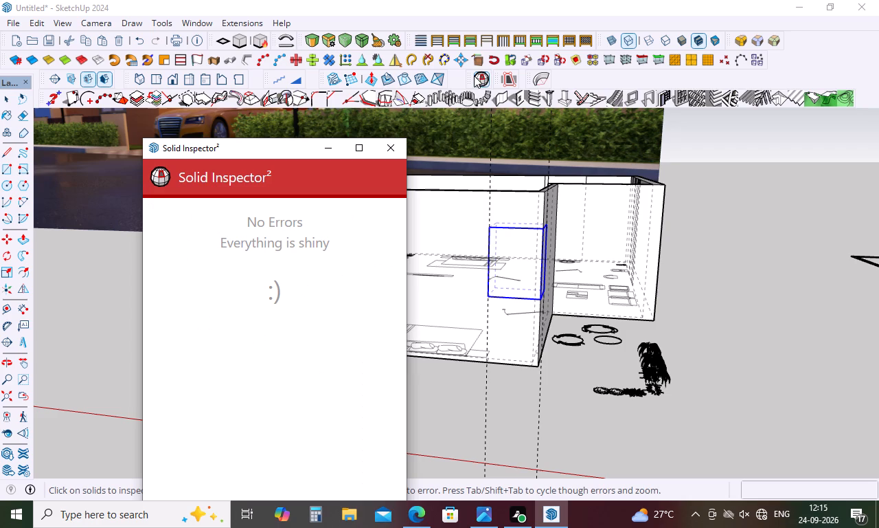
click(560, 456)
click(605, 443)
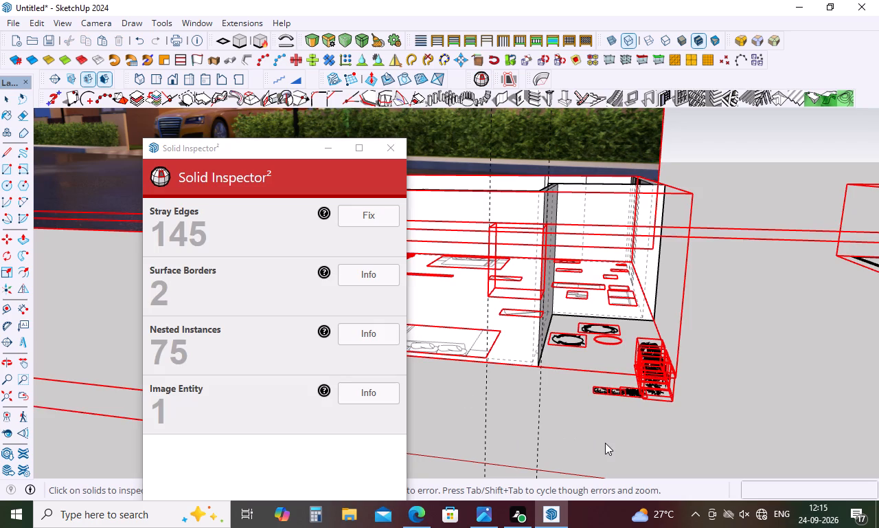
click(663, 429)
click(384, 150)
click(792, 419)
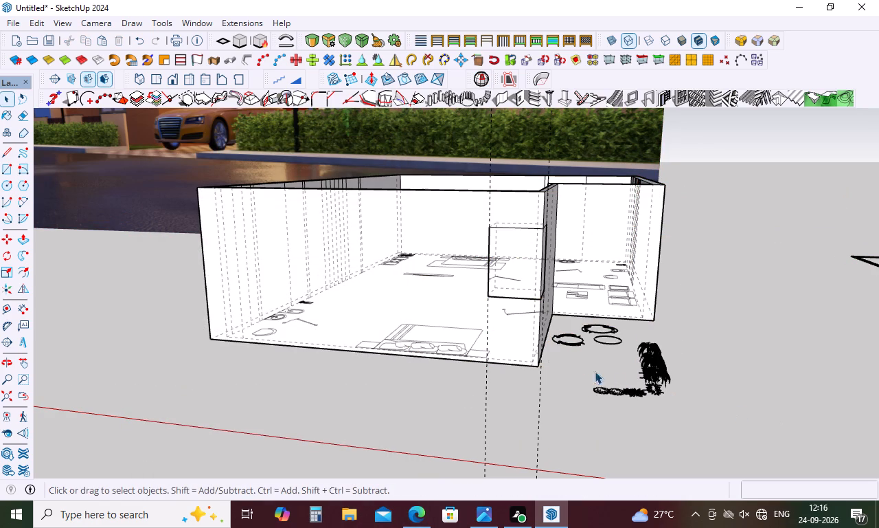
Subtract the corner box from the upper-floor wall group to cut the front bedroom's corner window opening.
click(440, 331)
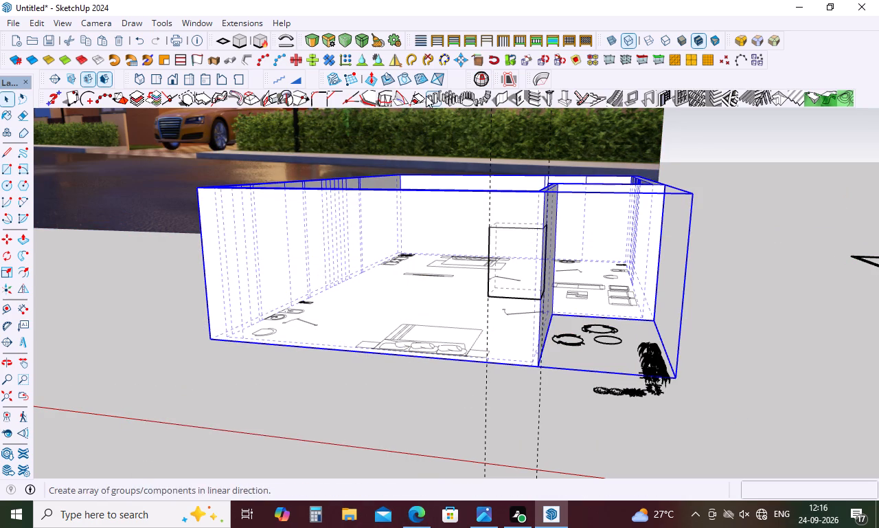
click(533, 263)
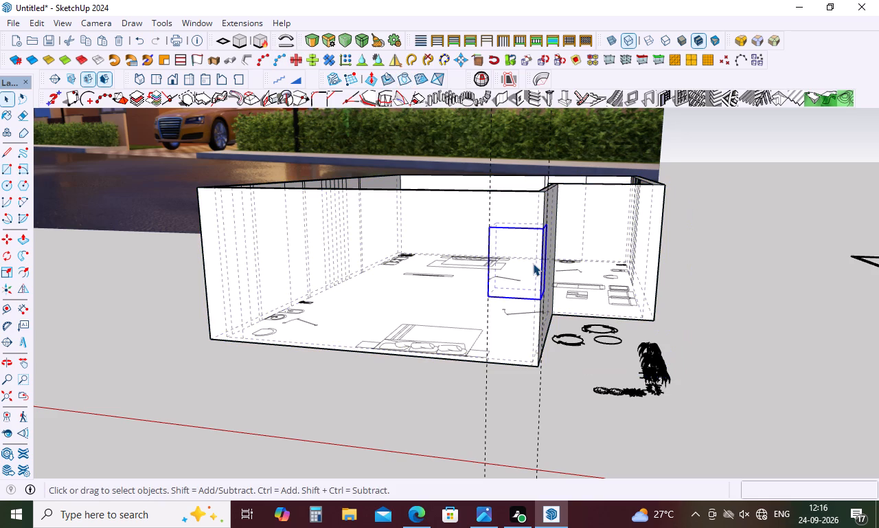
click(207, 21)
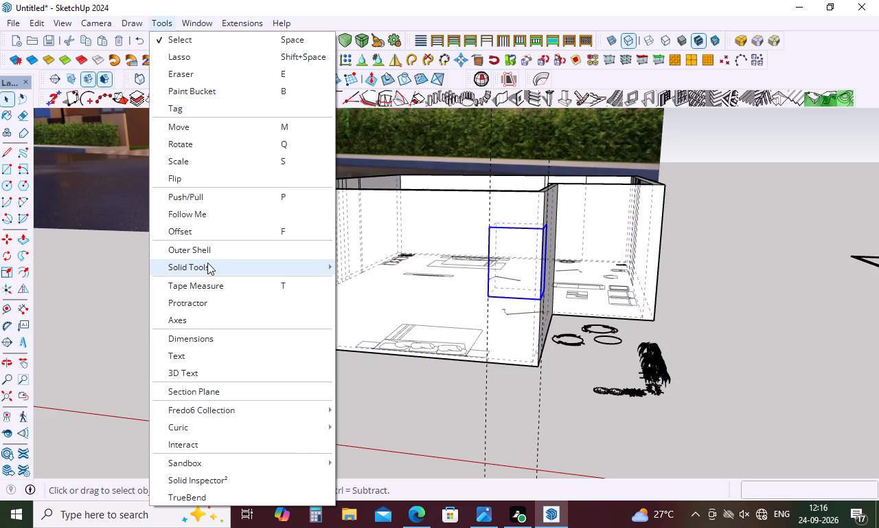
click(209, 264)
click(351, 305)
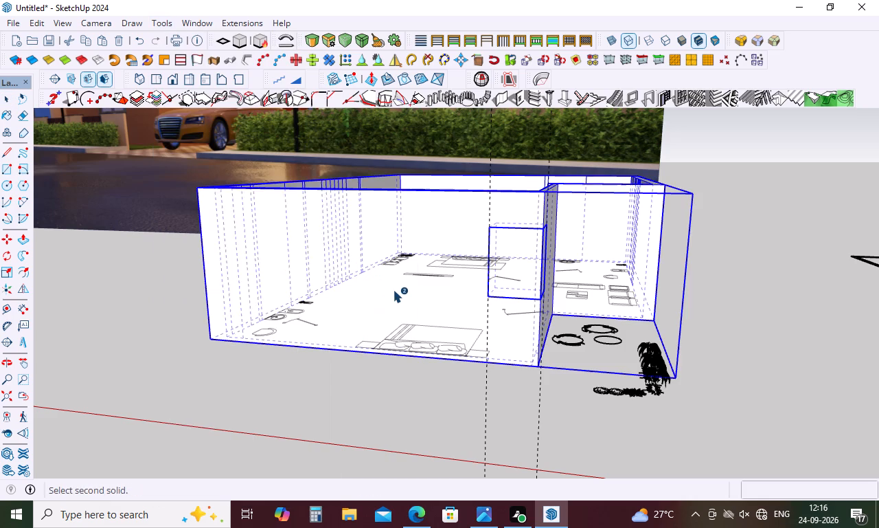
click(393, 290)
key(space)
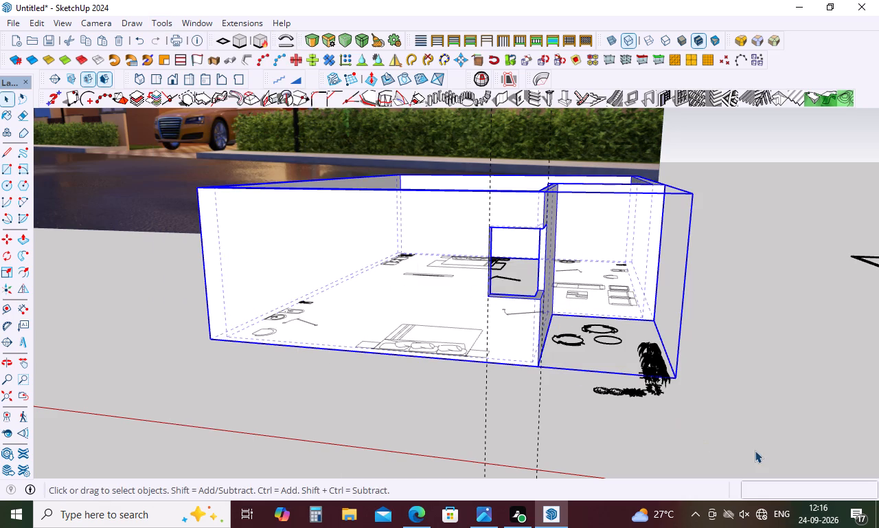
click(755, 450)
Examine the corner window opening and surrounding walls from several angles, with back edges shown and hidden.
scroll(641, 336, down, 4)
middle_drag(663, 331, 540, 366)
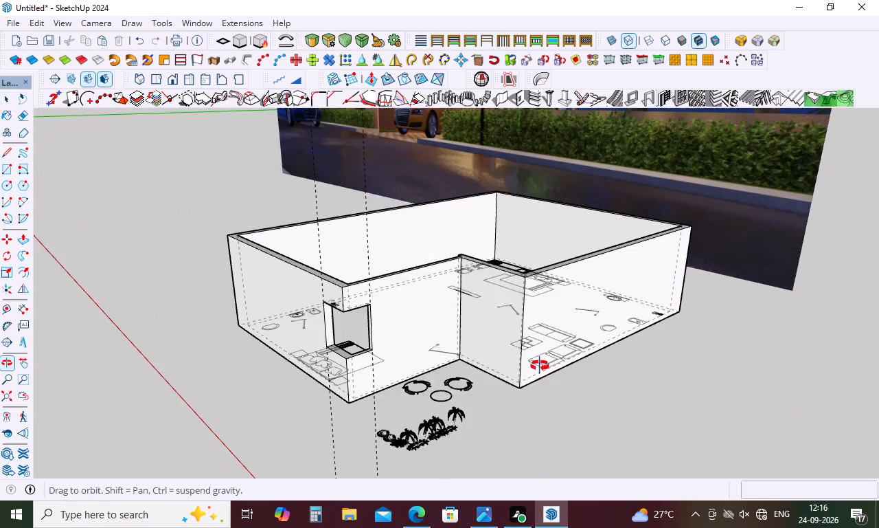
middle_drag(540, 366, 613, 356)
key(k)
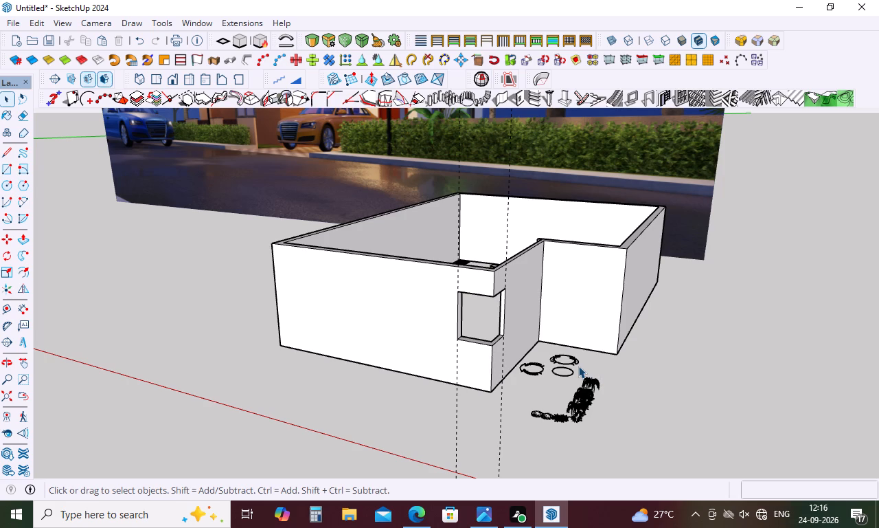
key(l)
key(space)
key(k)
middle_drag(583, 368, 619, 480)
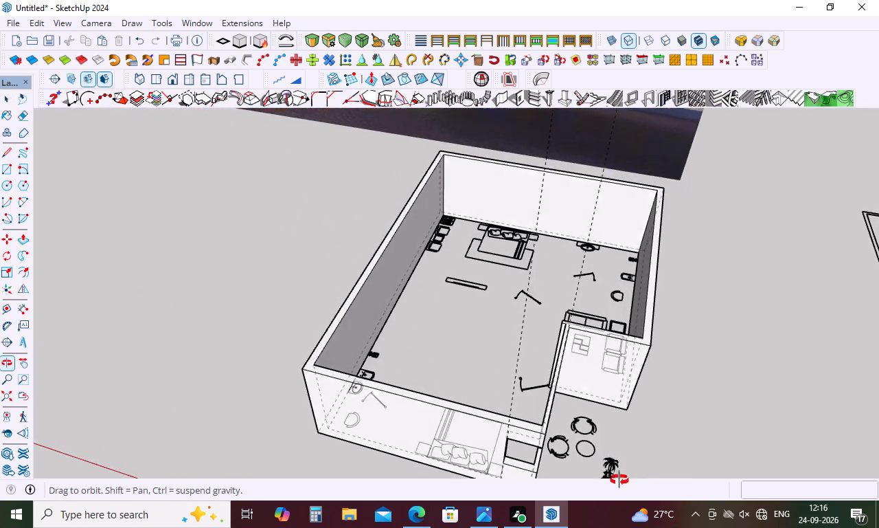
middle_drag(619, 480, 609, 404)
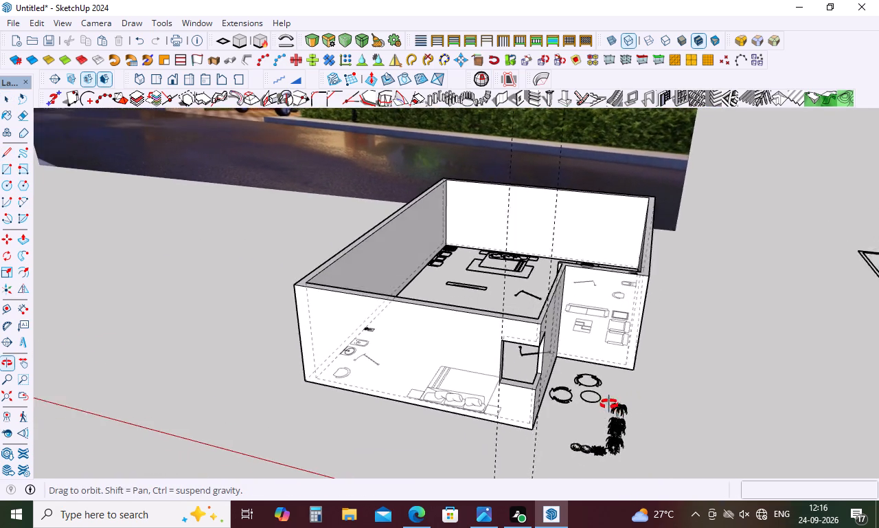
middle_drag(609, 404, 564, 418)
middle_drag(525, 404, 566, 322)
key(k)
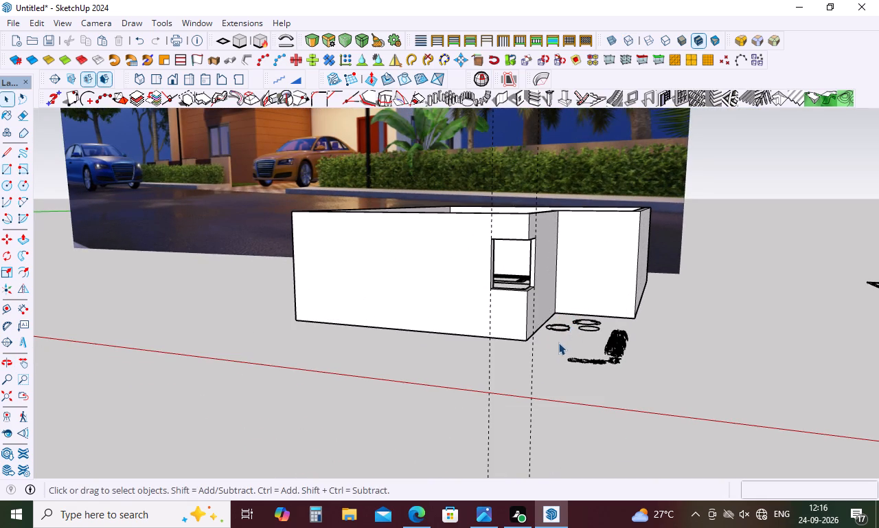
middle_drag(557, 342, 495, 365)
Fix the stray edges and face holes of the ground-floor wall group with Solid Inspector².
scroll(495, 365, down, 14)
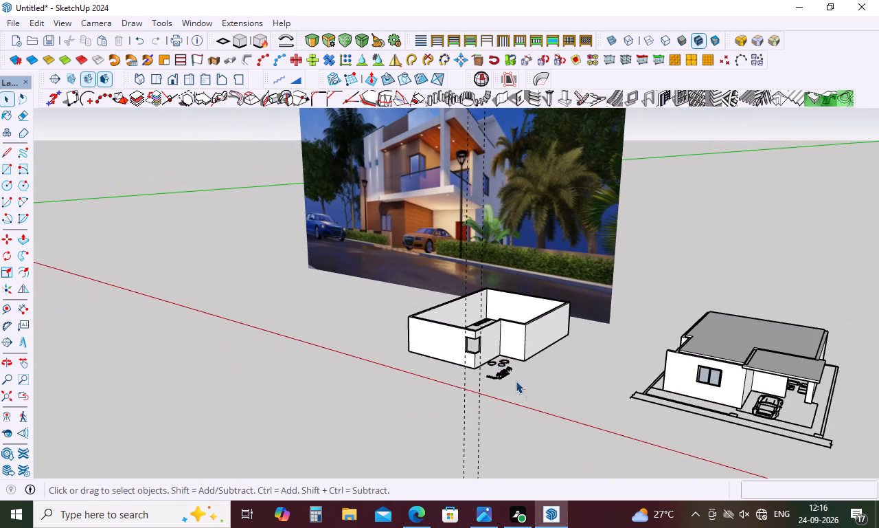
middle_drag(579, 408, 733, 445)
scroll(807, 269, up, 11)
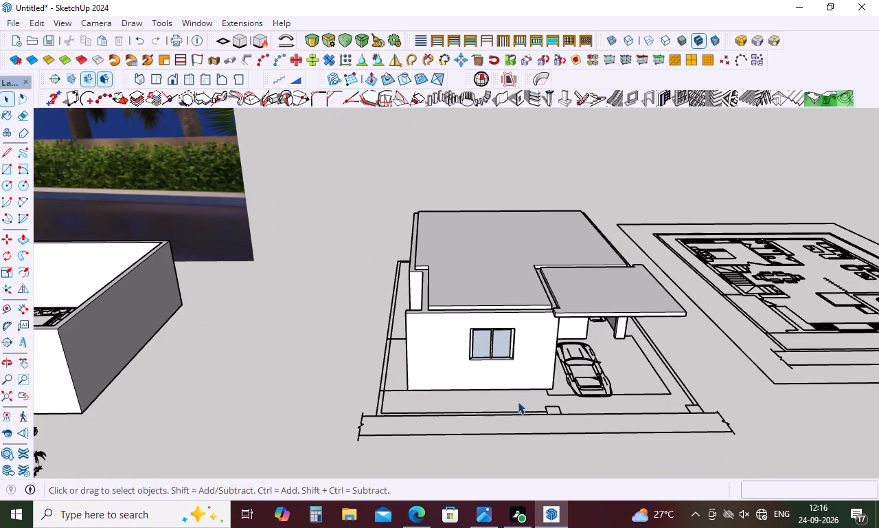
click(523, 371)
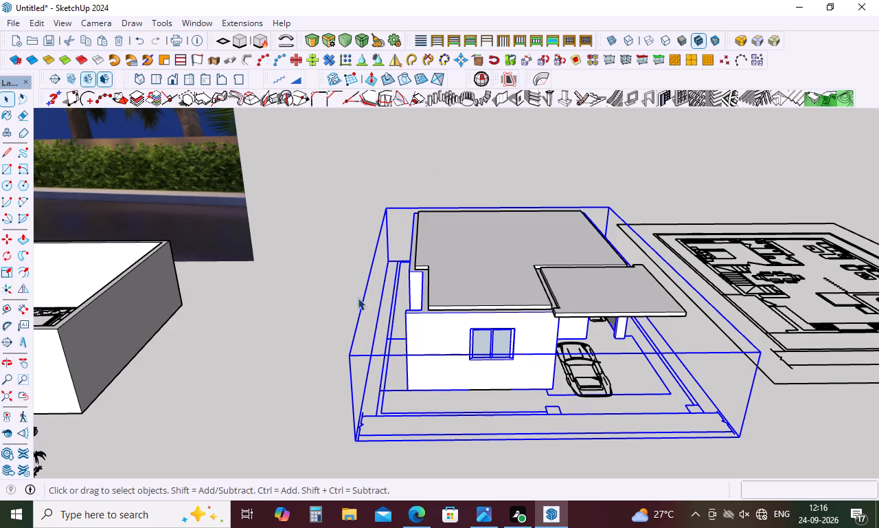
click(481, 85)
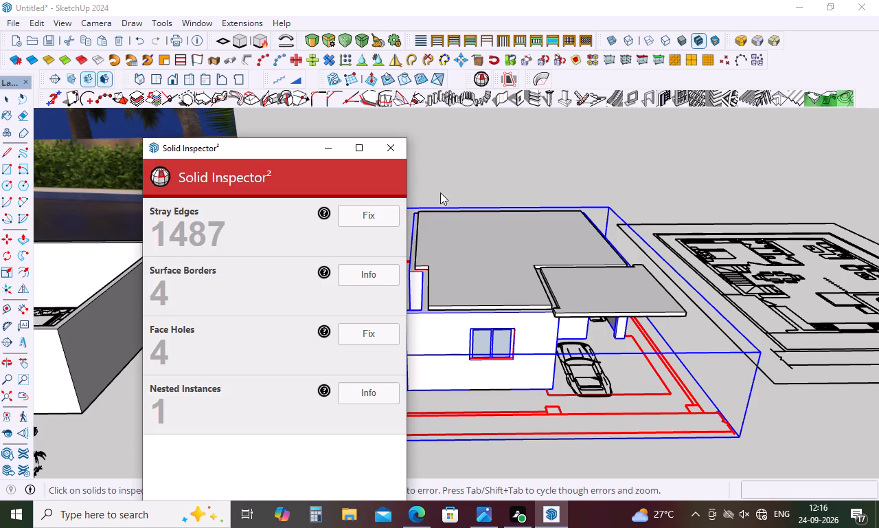
click(385, 216)
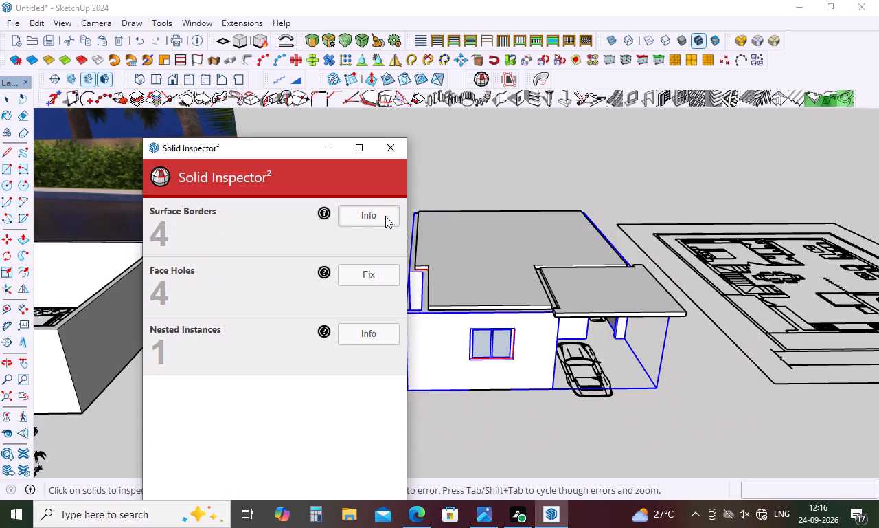
click(377, 280)
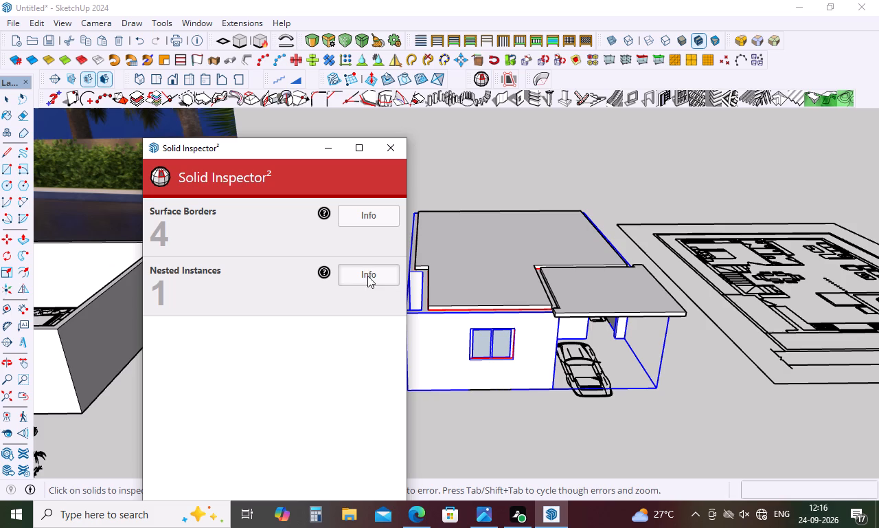
Read the Solid Inspector² explanations for the ground-floor group's surface borders and nested instances.
click(368, 223)
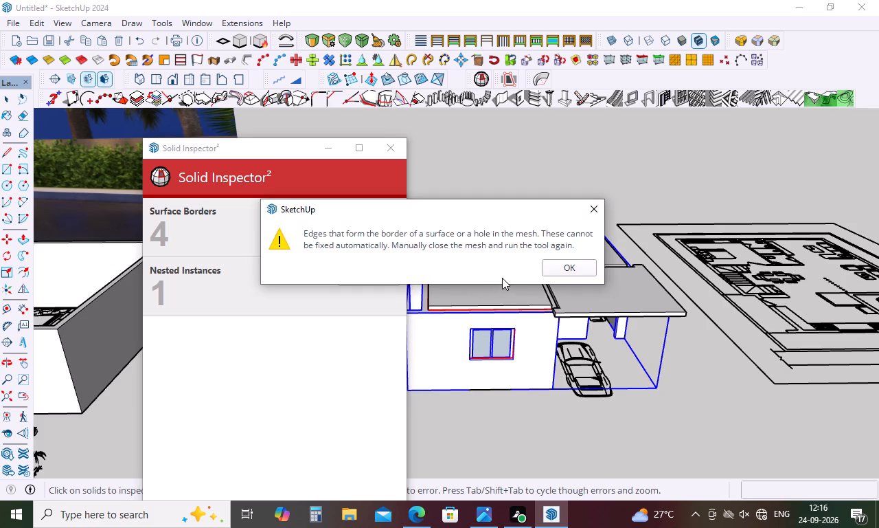
click(562, 269)
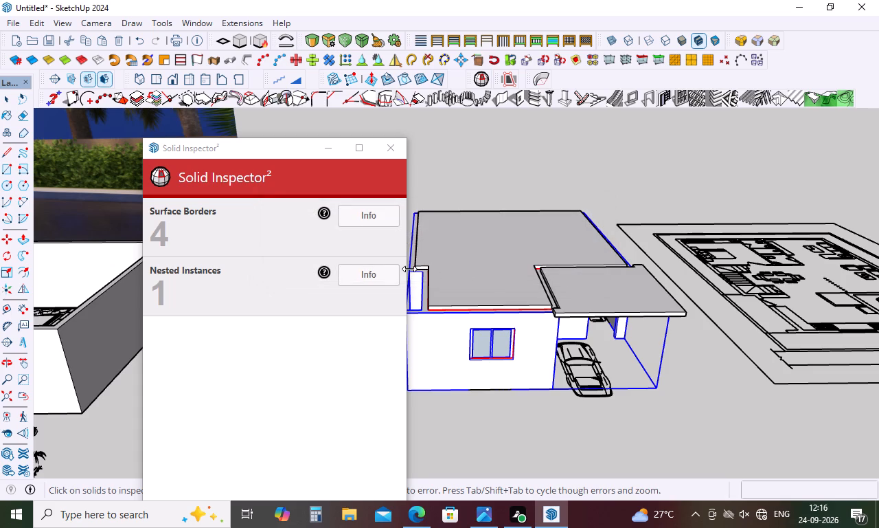
click(382, 278)
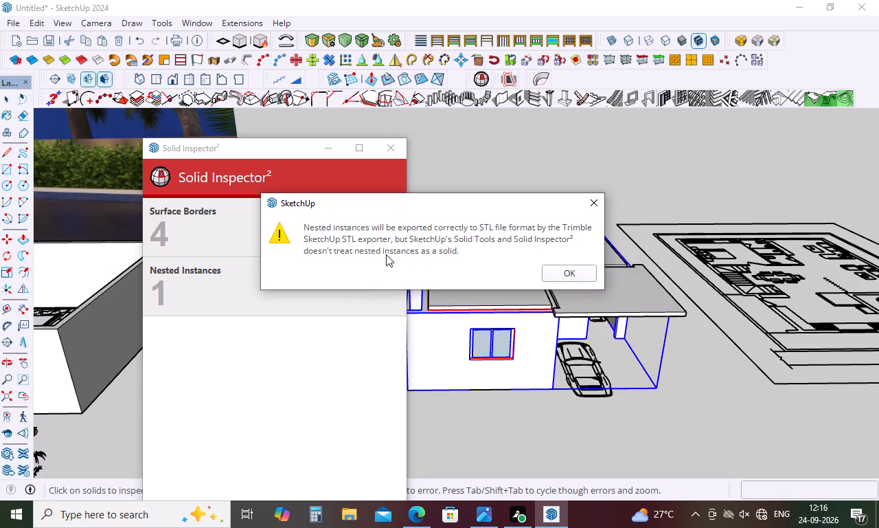
click(598, 205)
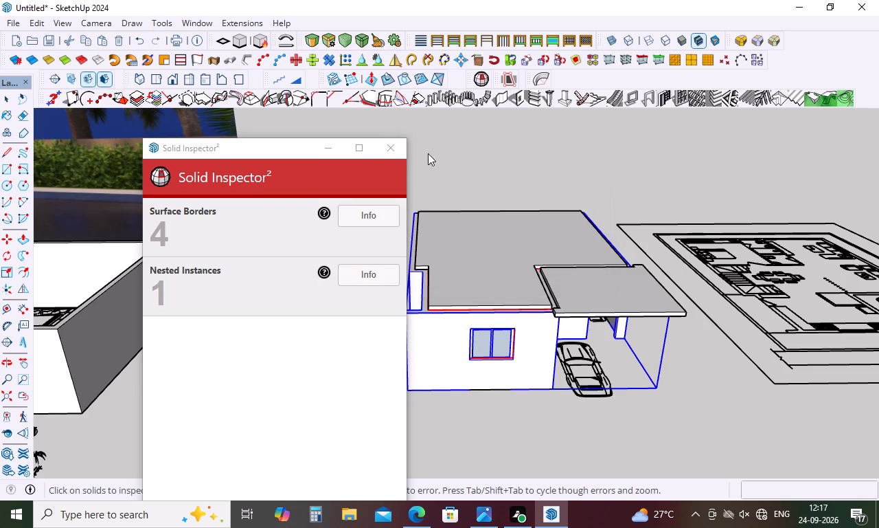
click(393, 147)
Check the ground-floor house's roof slab group for solid errors with Solid Inspector².
click(491, 290)
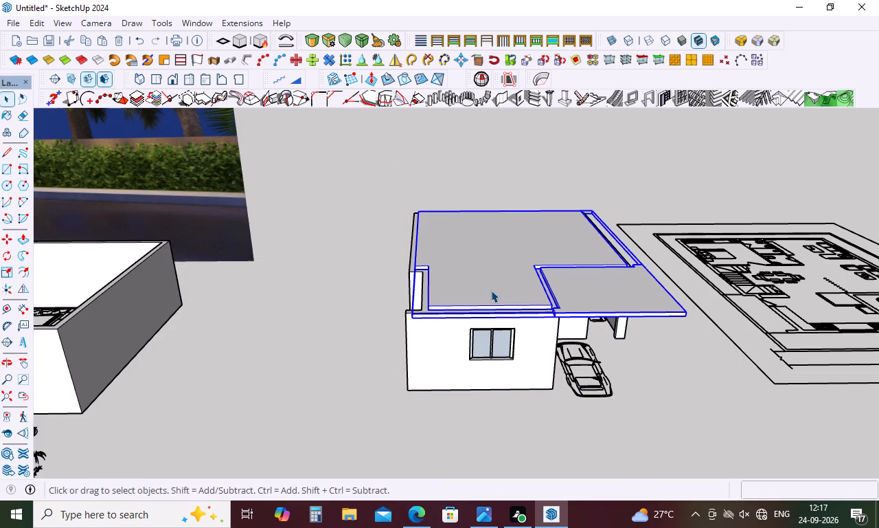
click(482, 83)
click(448, 169)
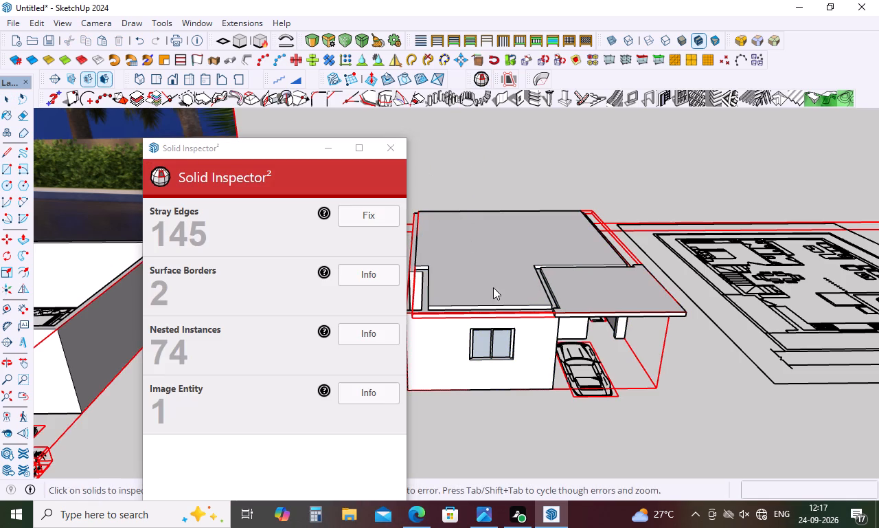
click(569, 433)
click(556, 464)
key(Escape)
Examine the upper-floor wall shell and its corner window opening from several angles, including from above.
scroll(398, 320, down, 8)
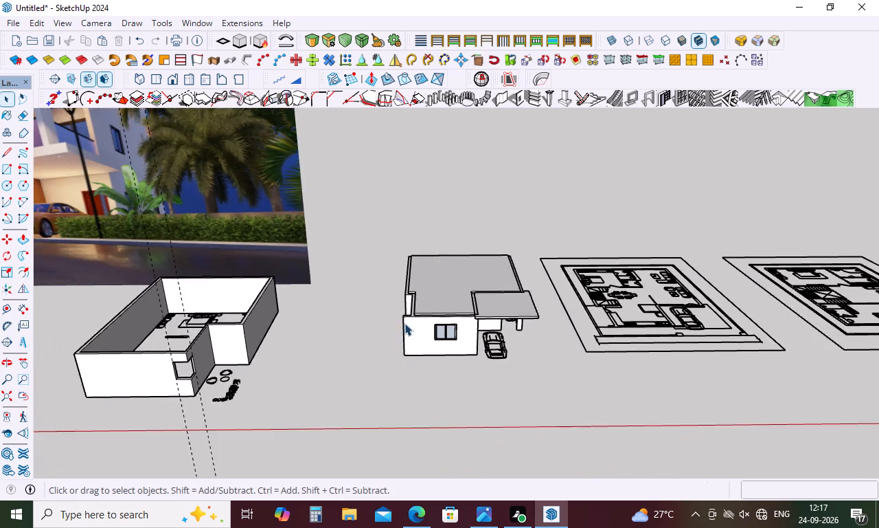
scroll(404, 323, down, 2)
middle_drag(409, 353, 467, 355)
scroll(216, 404, up, 10)
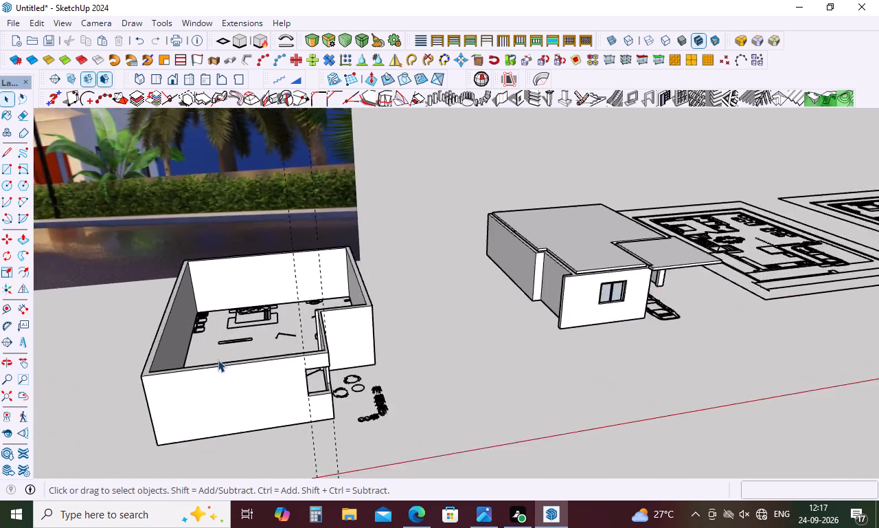
scroll(218, 360, up, 4)
middle_drag(311, 318, 392, 384)
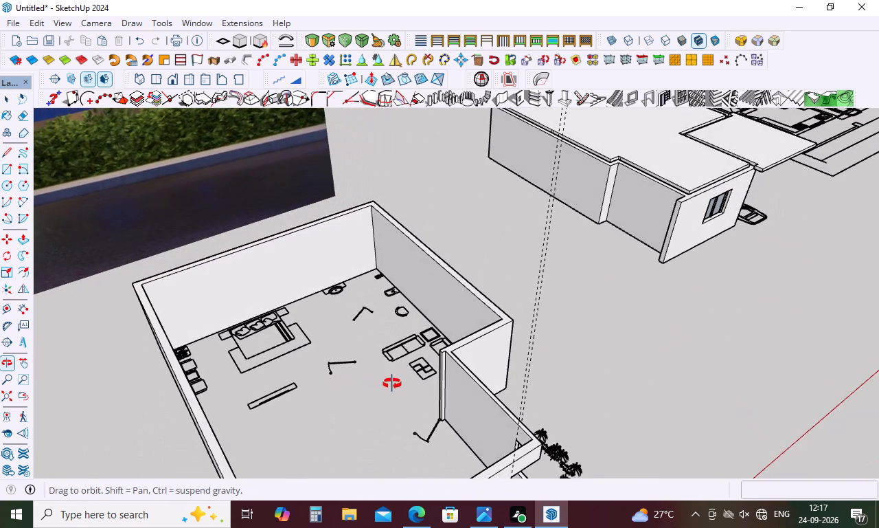
middle_drag(392, 384, 259, 302)
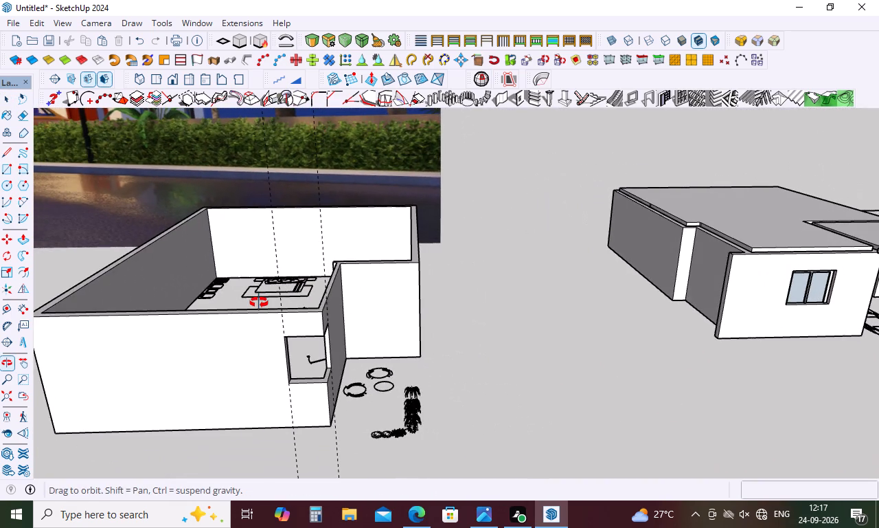
middle_drag(259, 302, 273, 314)
scroll(276, 309, down, 6)
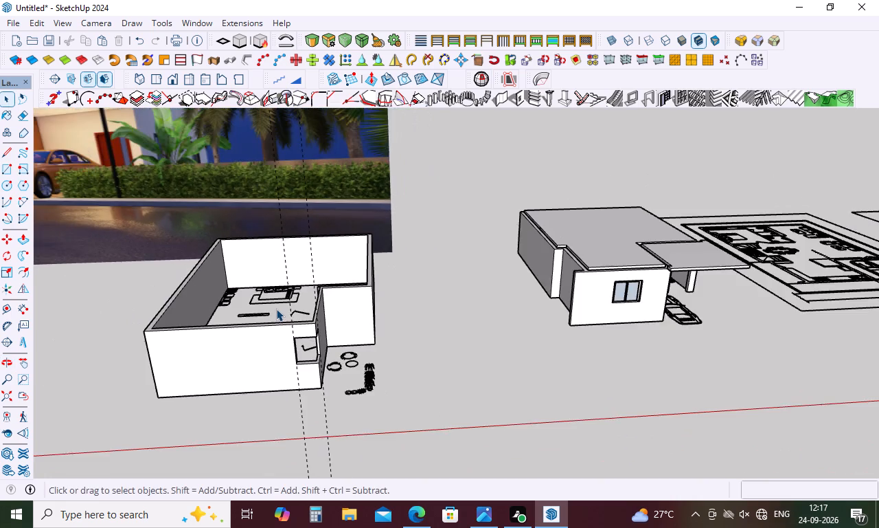
scroll(276, 309, down, 2)
middle_drag(279, 316, 279, 507)
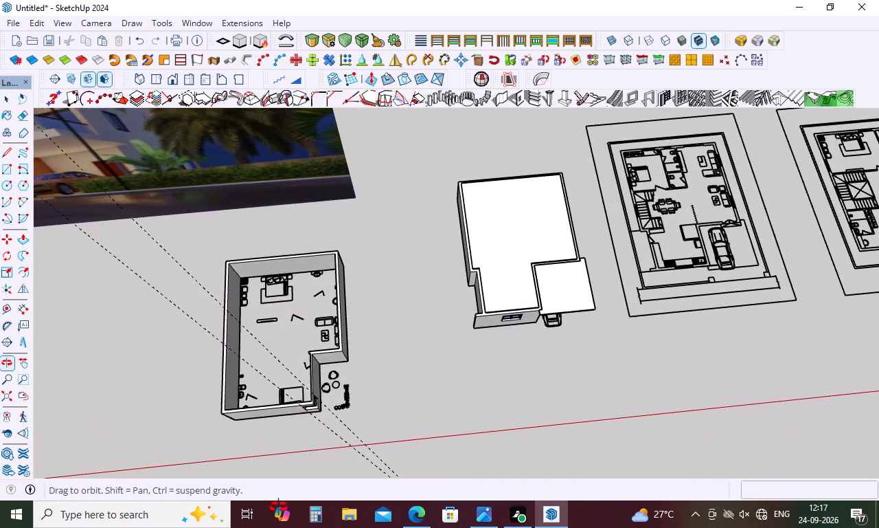
middle_drag(279, 507, 281, 511)
middle_drag(354, 431, 330, 426)
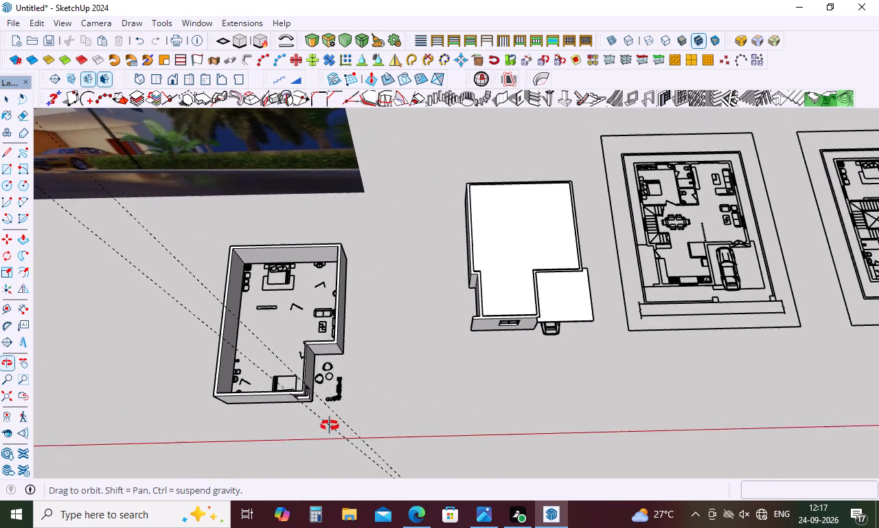
middle_drag(330, 426, 365, 252)
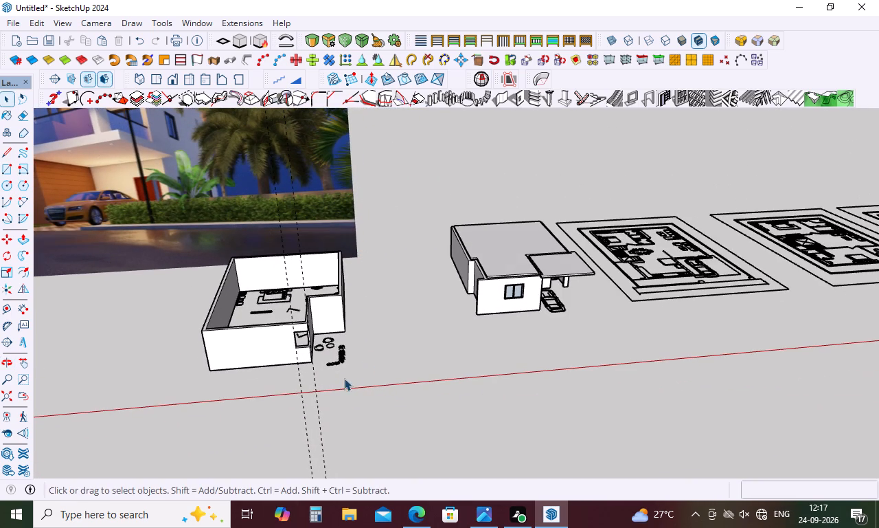
Delete the two dashed guide lines running past the upper-floor corner window opening.
key(space)
drag(326, 410, 288, 445)
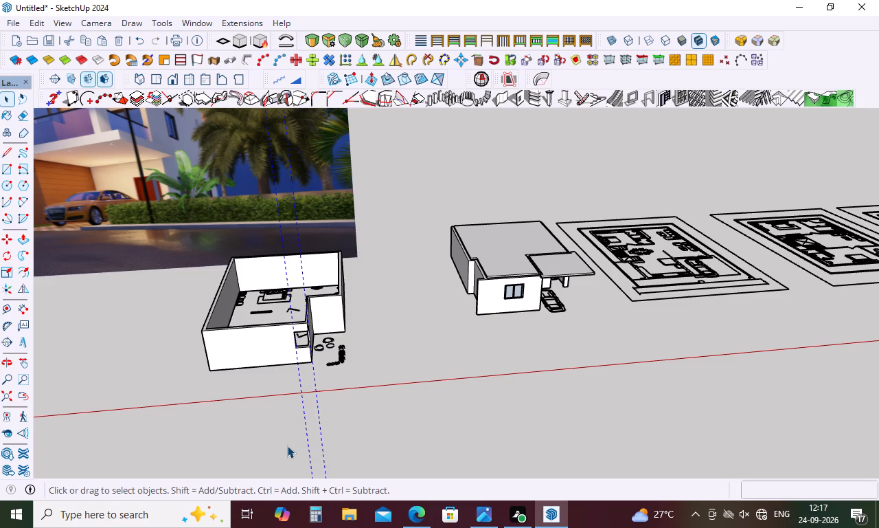
key(Delete)
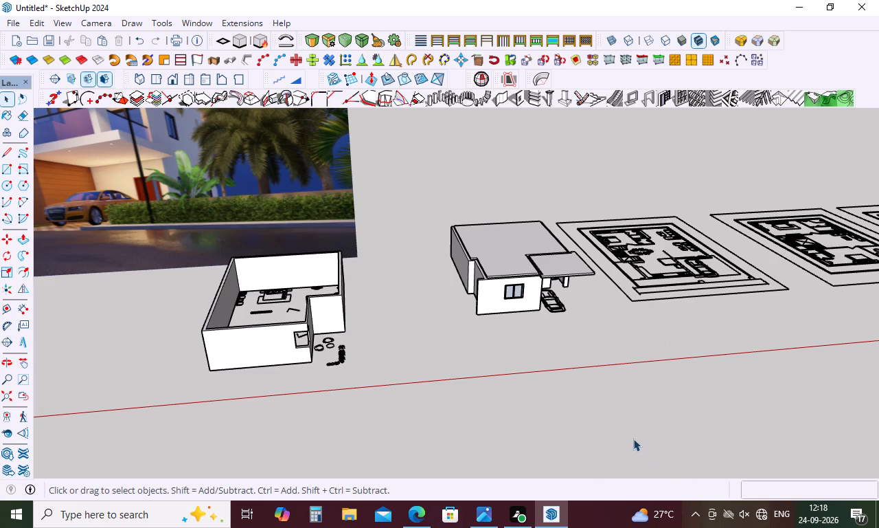
Examine the upper-floor walls and corner opening from several angles alongside the reference image.
scroll(454, 351, down, 3)
scroll(256, 298, up, 5)
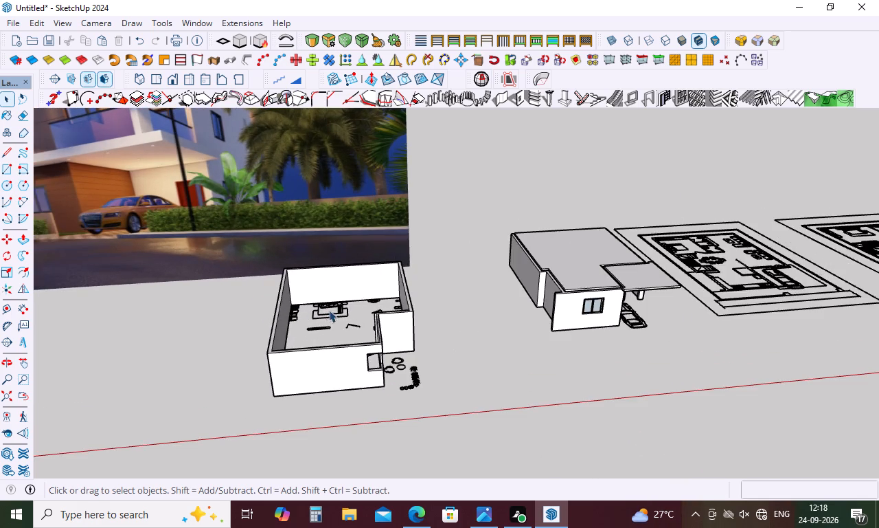
middle_drag(332, 320, 339, 434)
middle_drag(339, 431, 348, 349)
scroll(386, 377, up, 12)
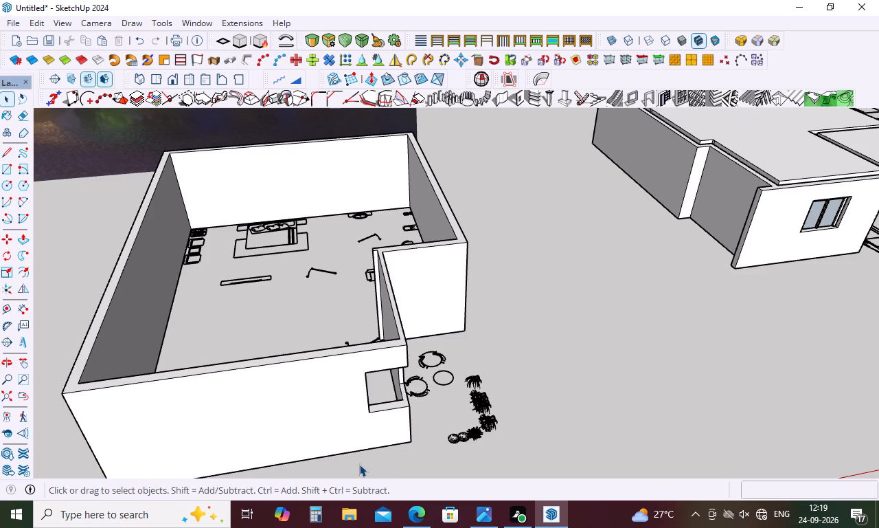
scroll(379, 404, down, 3)
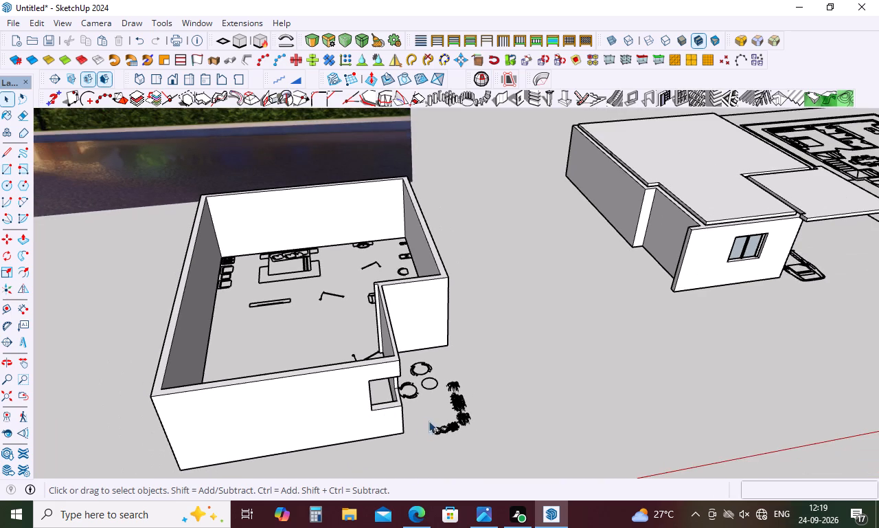
middle_drag(435, 424, 249, 346)
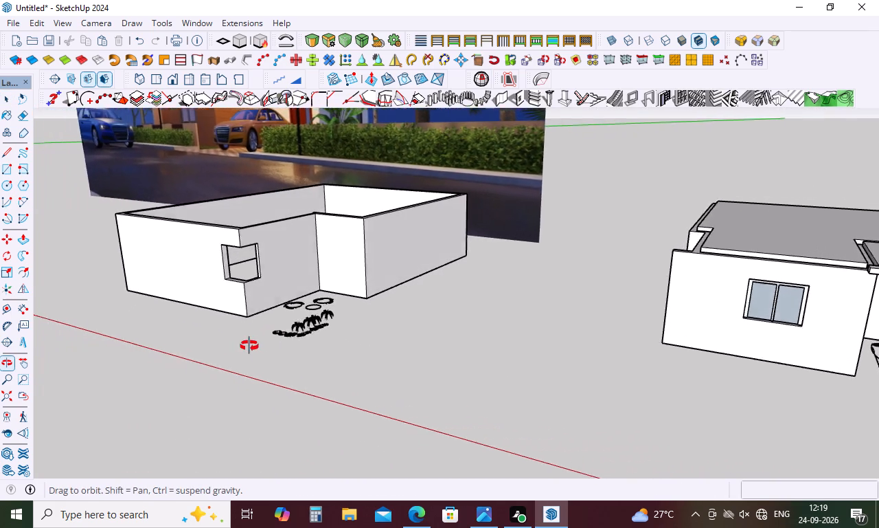
middle_drag(249, 346, 391, 390)
scroll(392, 391, down, 3)
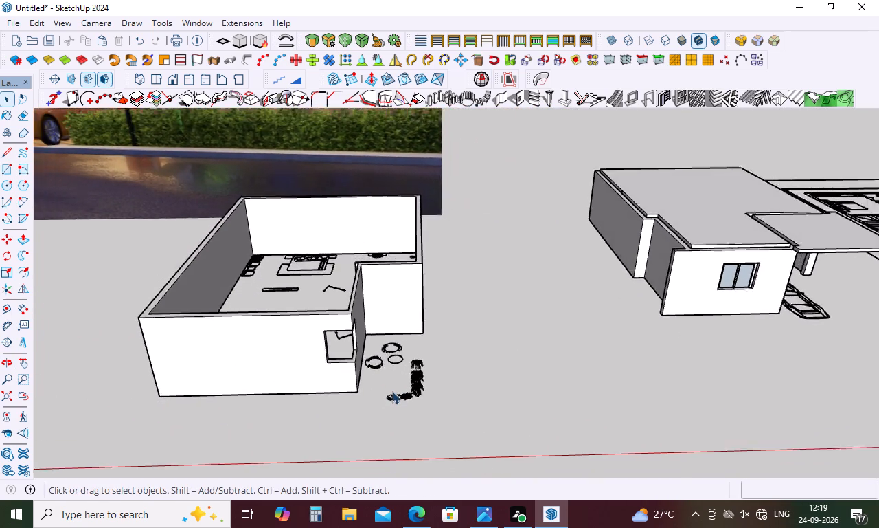
scroll(392, 391, down, 9)
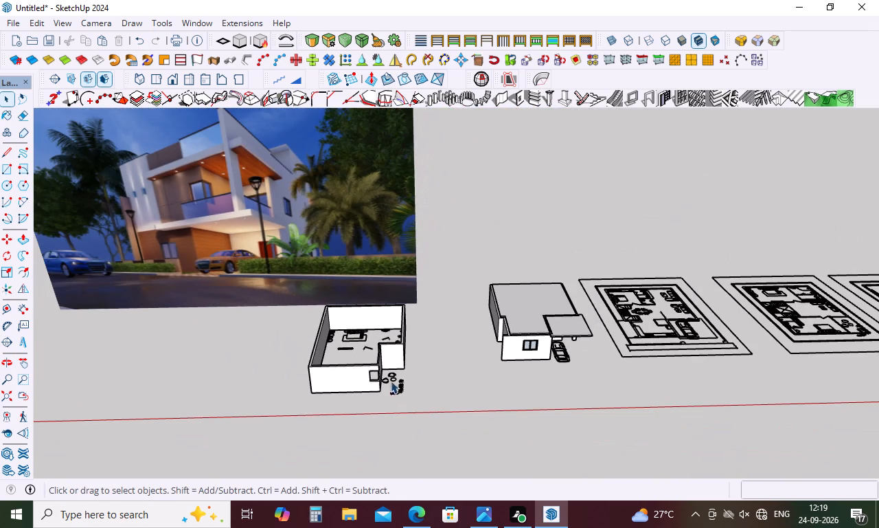
Draw a 3' by 4' rectangle across the front side of the upper-floor corner window opening.
scroll(389, 377, up, 20)
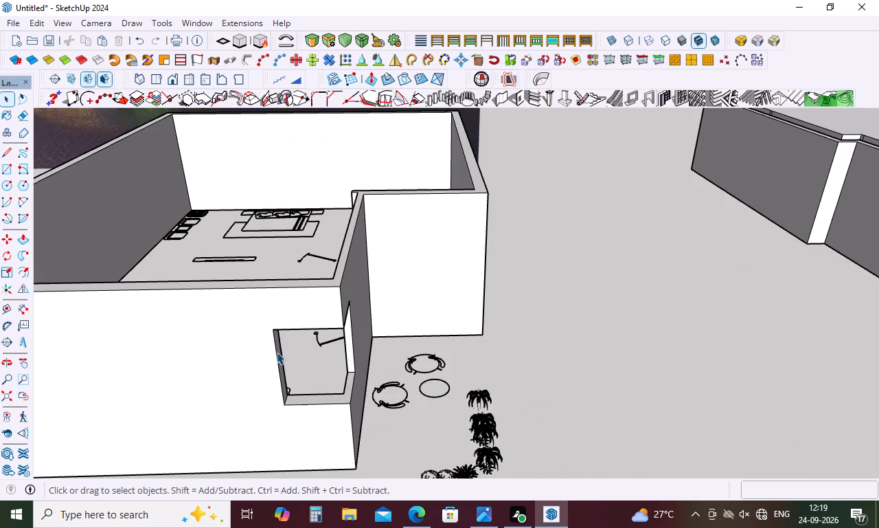
key(r)
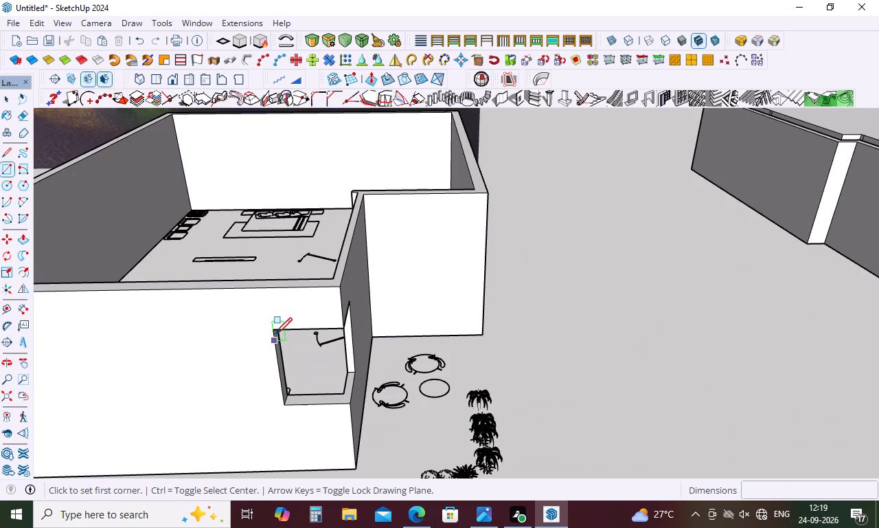
click(276, 331)
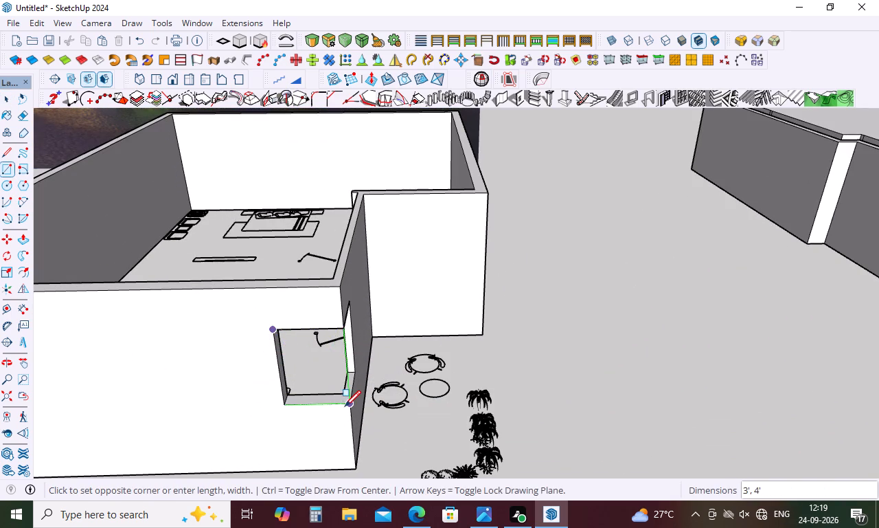
click(345, 406)
Draw a 4' by 2' 6" rectangle across the adjoining side-wall part of the corner window opening.
middle_drag(459, 388, 288, 397)
middle_click(288, 397)
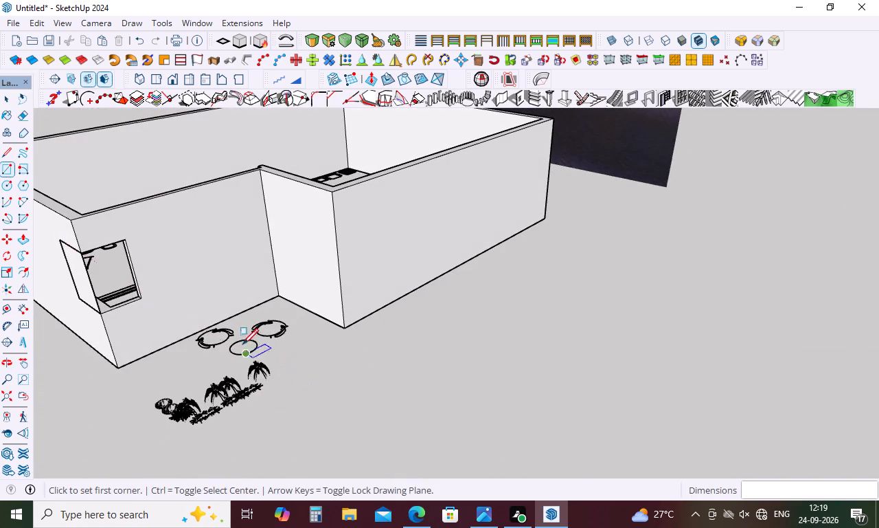
key(r)
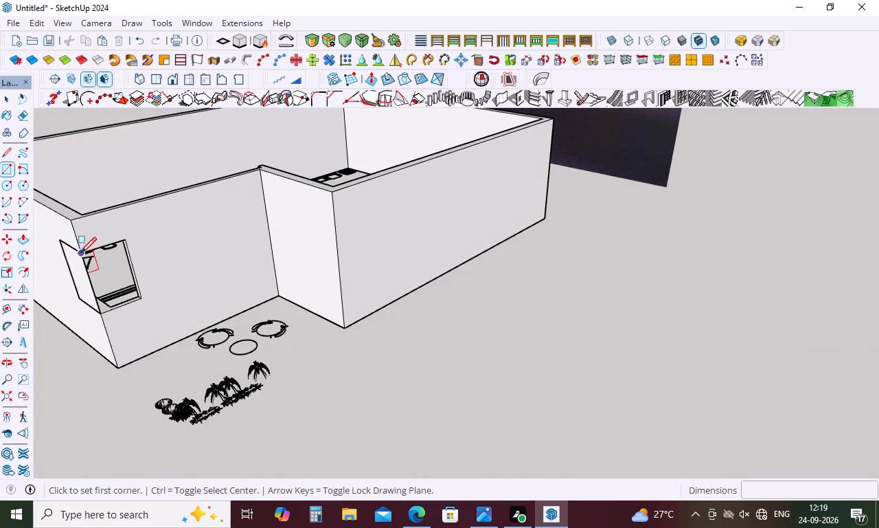
click(80, 253)
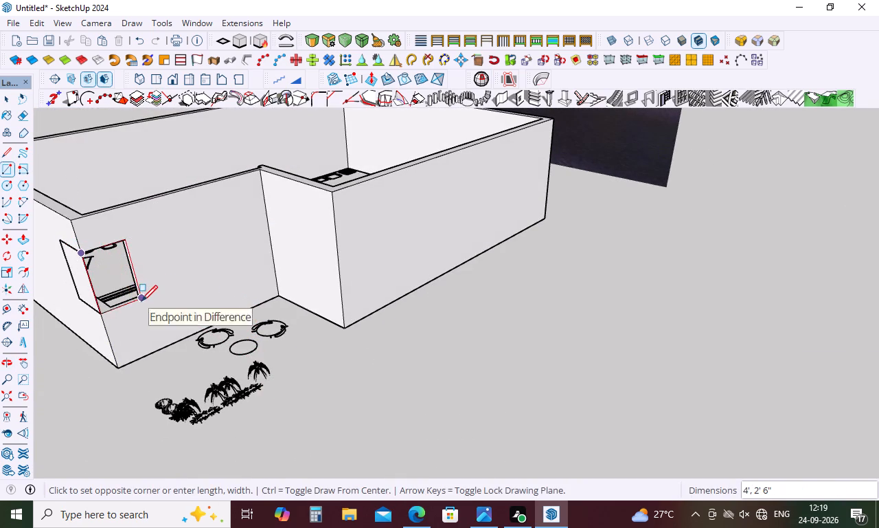
click(141, 301)
key(space)
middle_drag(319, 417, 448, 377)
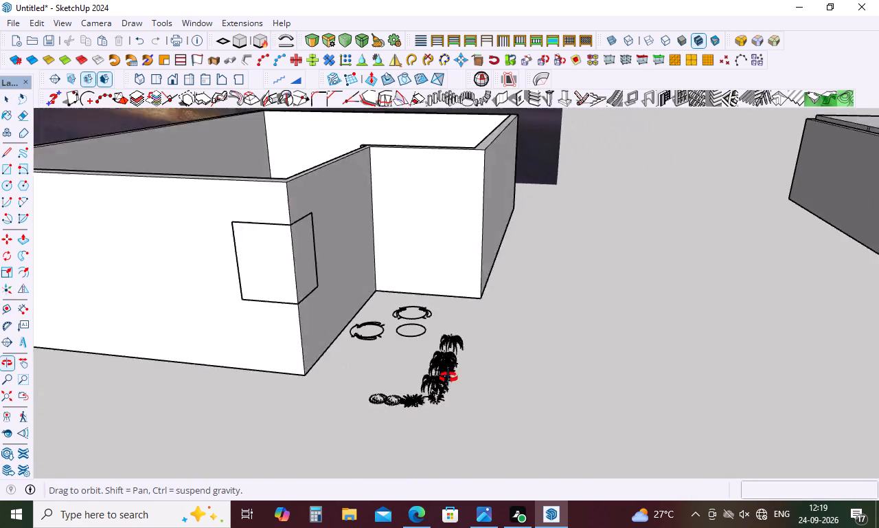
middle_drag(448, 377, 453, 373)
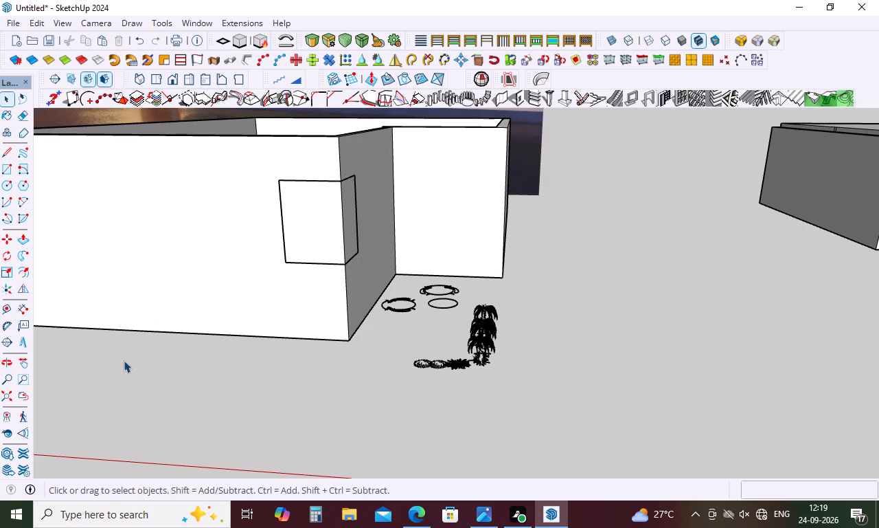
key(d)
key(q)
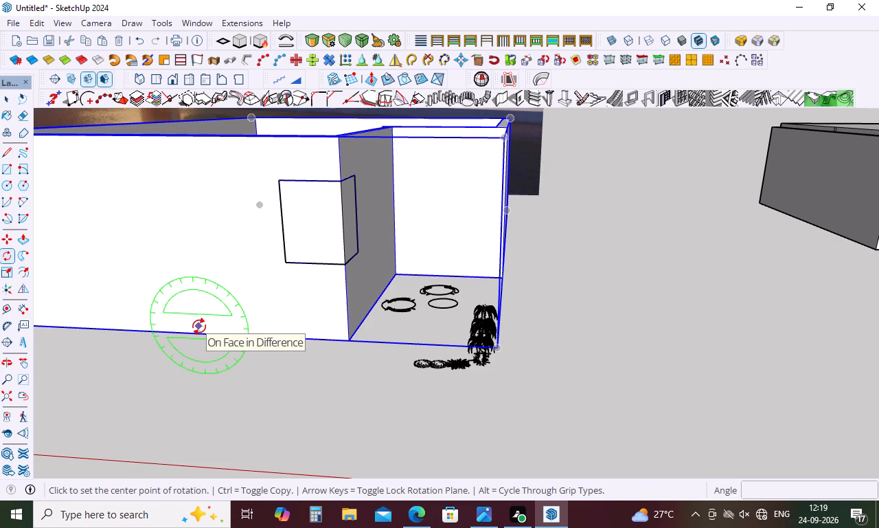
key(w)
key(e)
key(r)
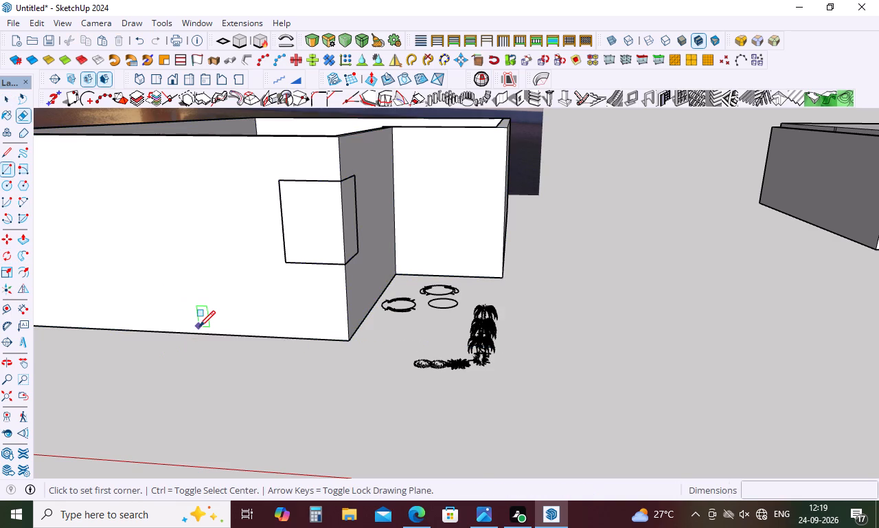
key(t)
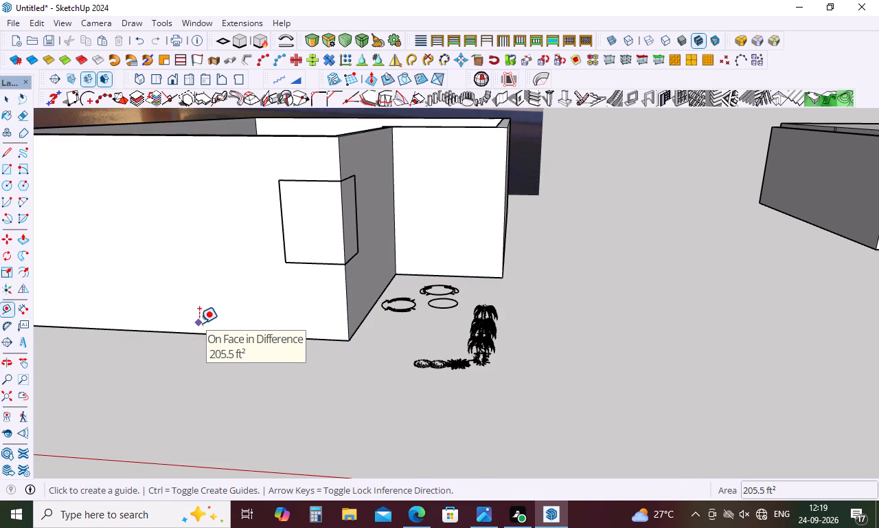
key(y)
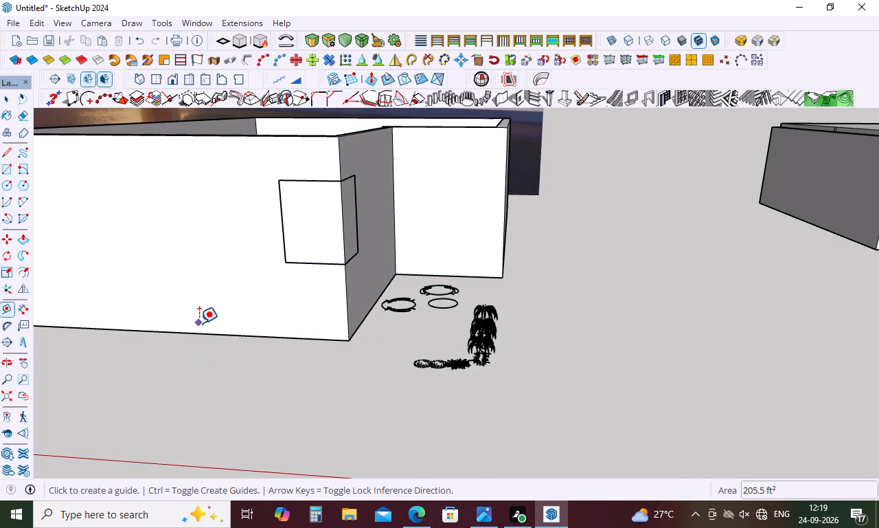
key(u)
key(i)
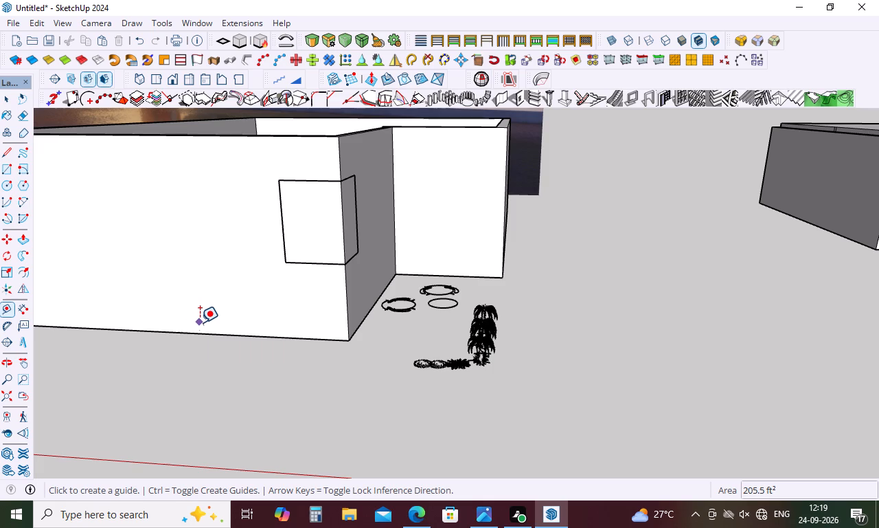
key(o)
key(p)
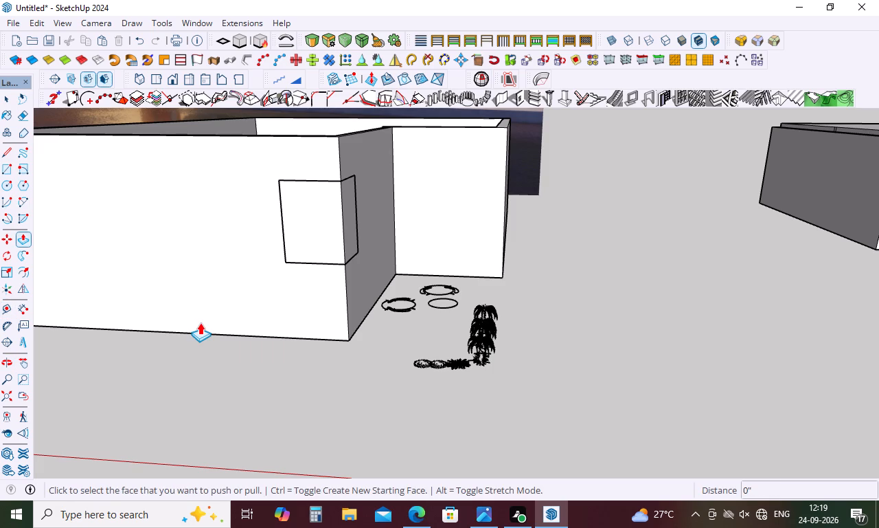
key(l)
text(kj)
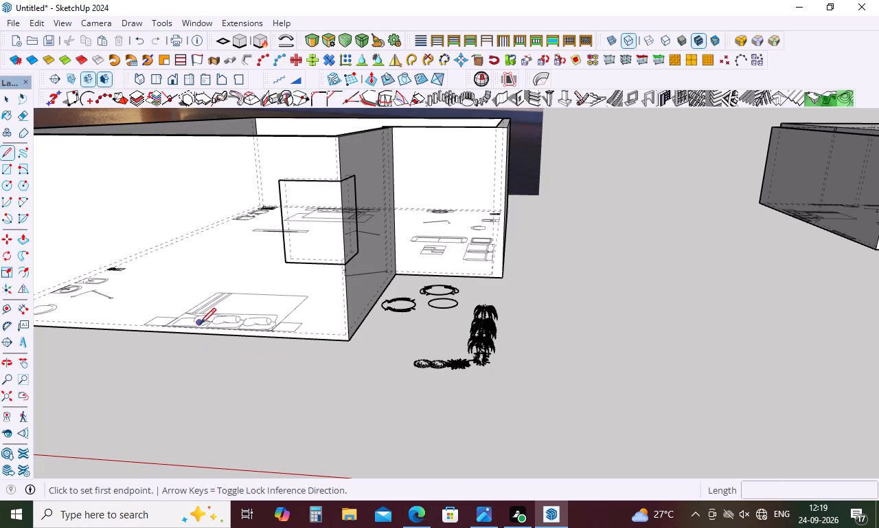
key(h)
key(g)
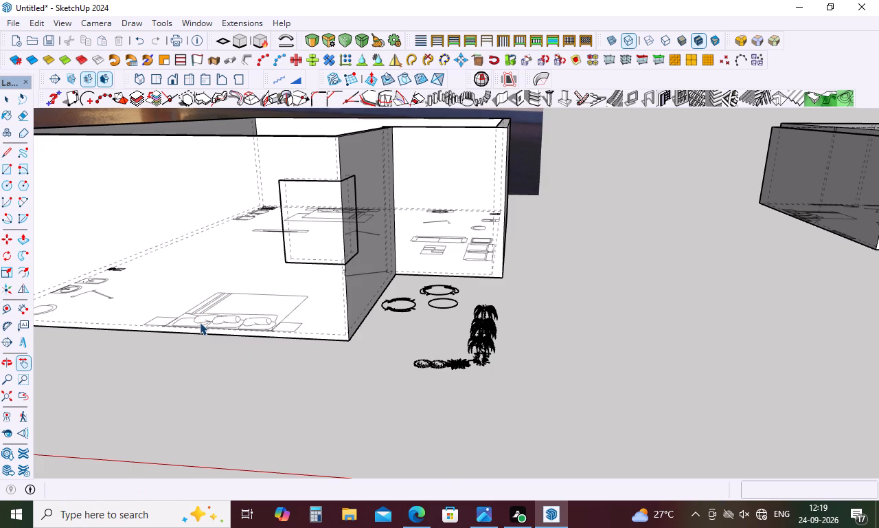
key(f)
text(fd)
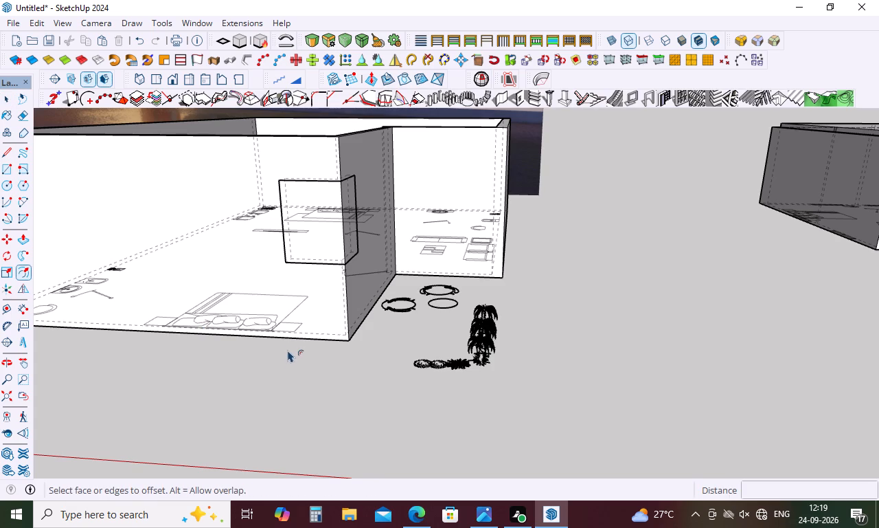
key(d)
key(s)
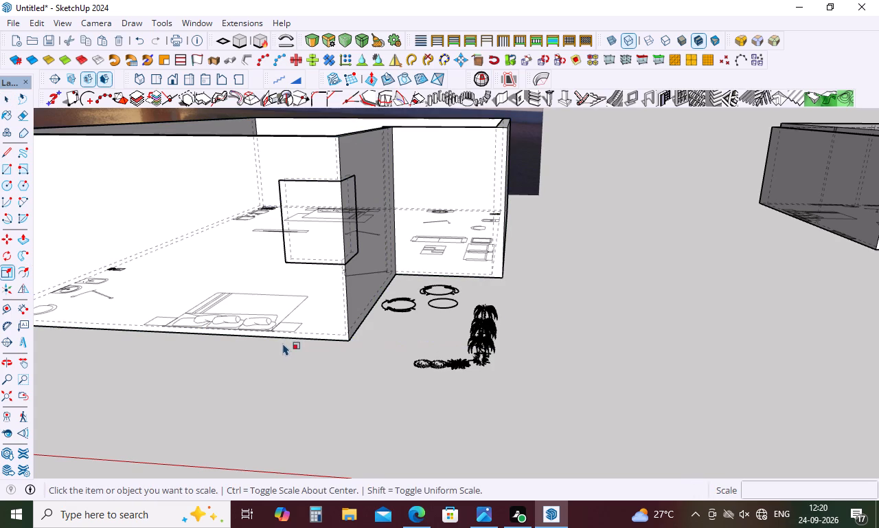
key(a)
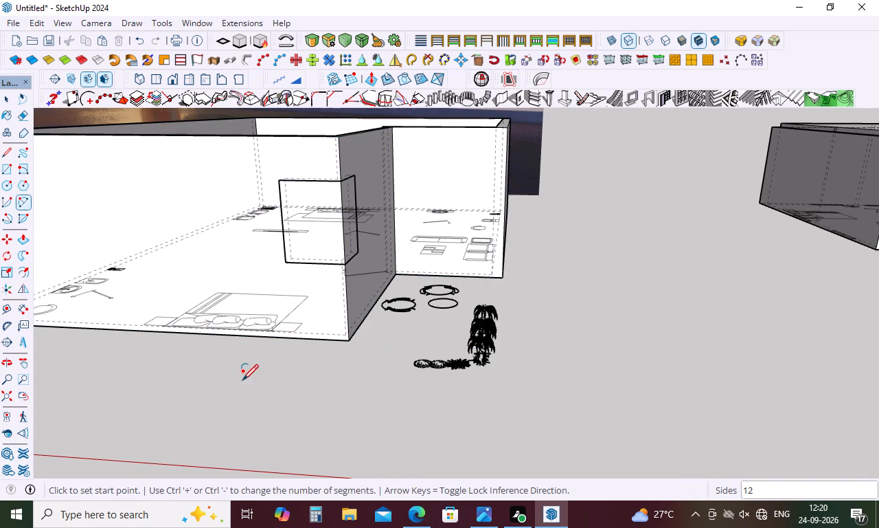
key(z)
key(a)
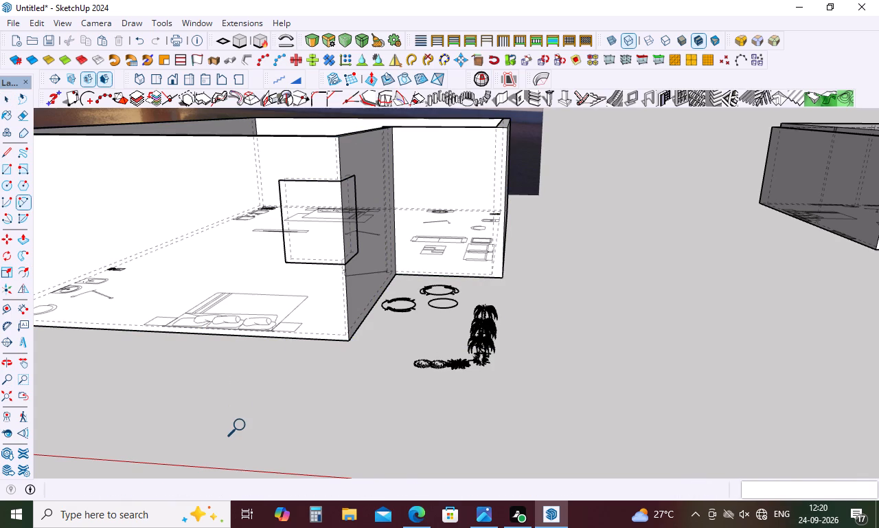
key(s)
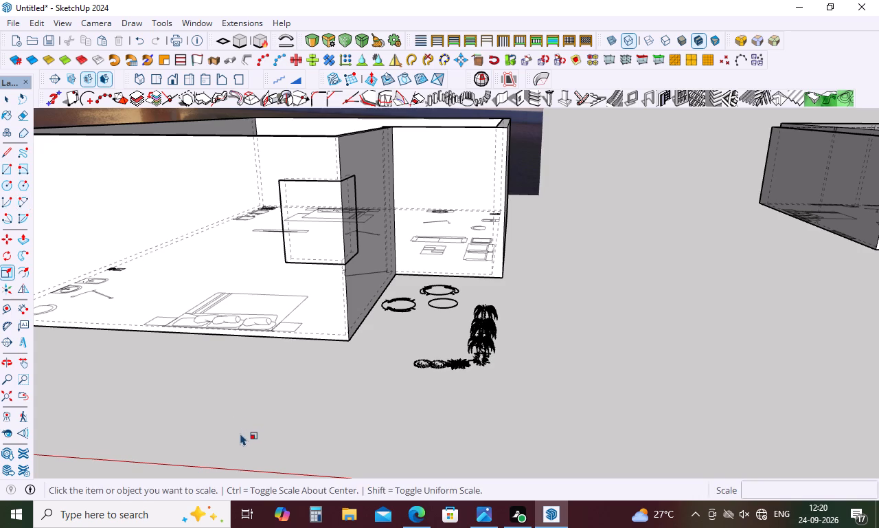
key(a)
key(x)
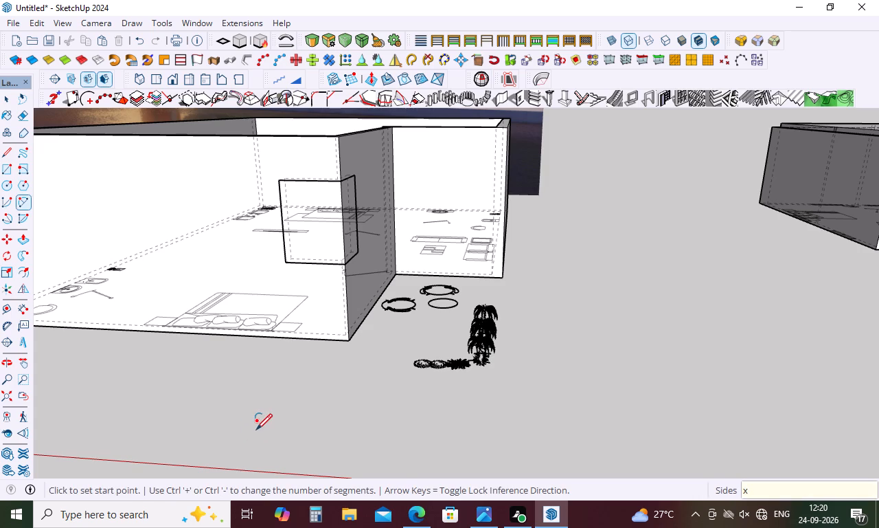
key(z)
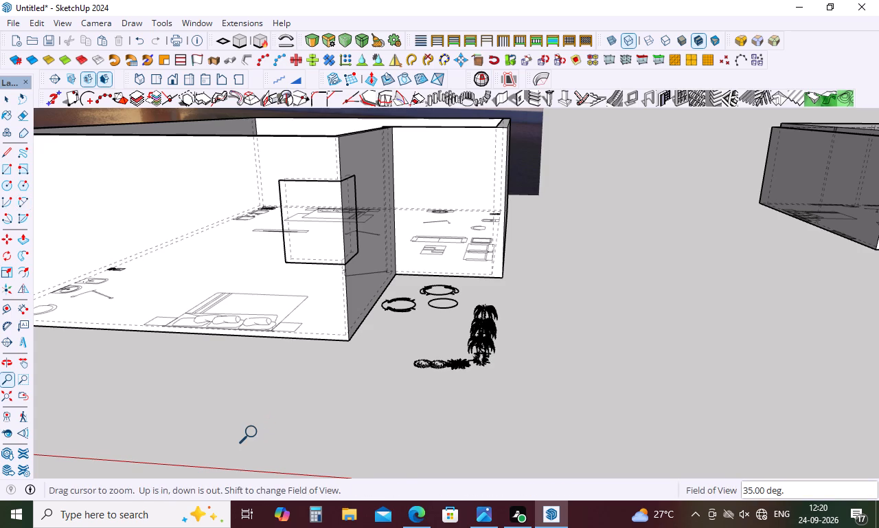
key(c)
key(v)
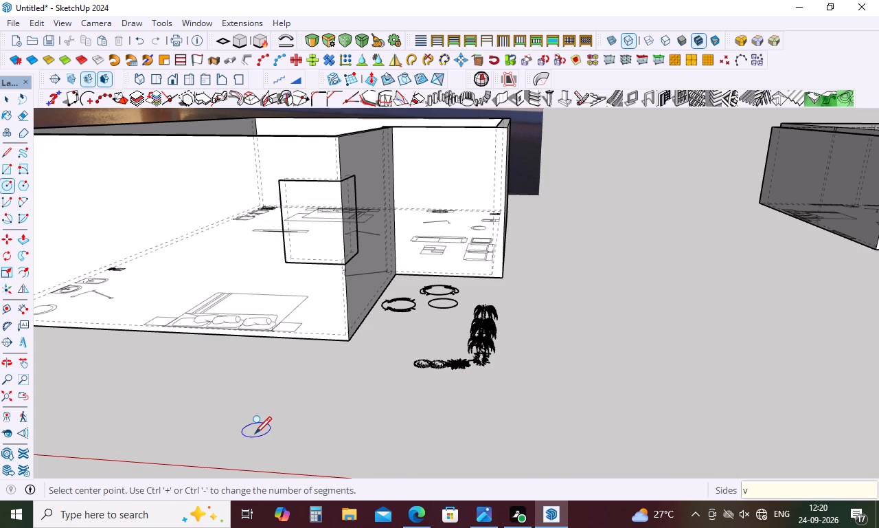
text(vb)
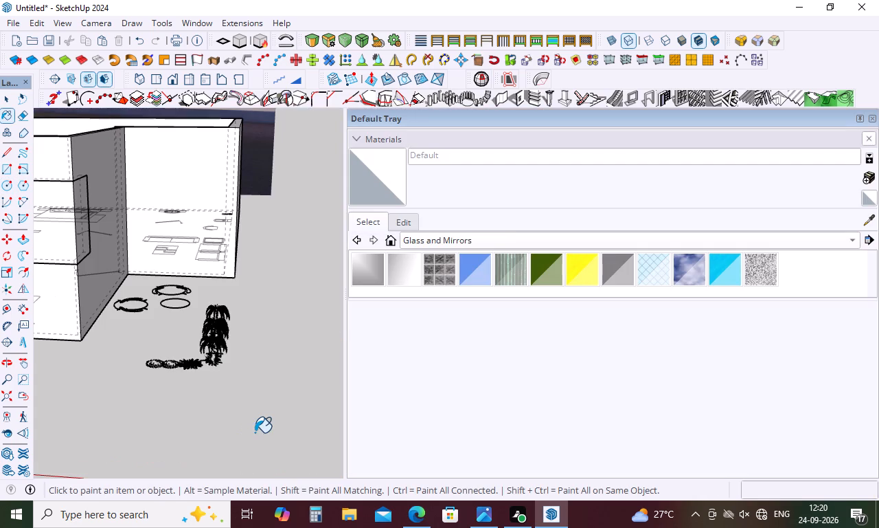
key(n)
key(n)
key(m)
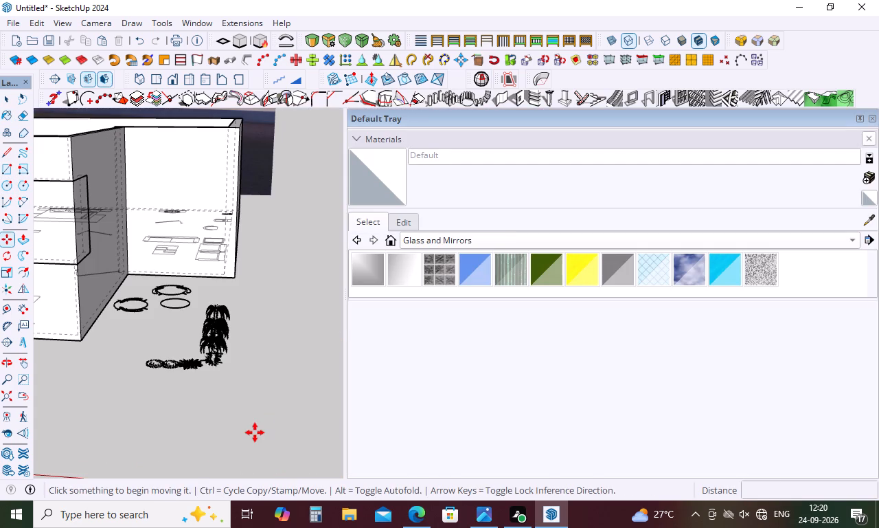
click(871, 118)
Delete the front and side rectangular faces covering the upper-floor corner window opening.
scroll(643, 290, down, 7)
middle_drag(551, 303, 538, 357)
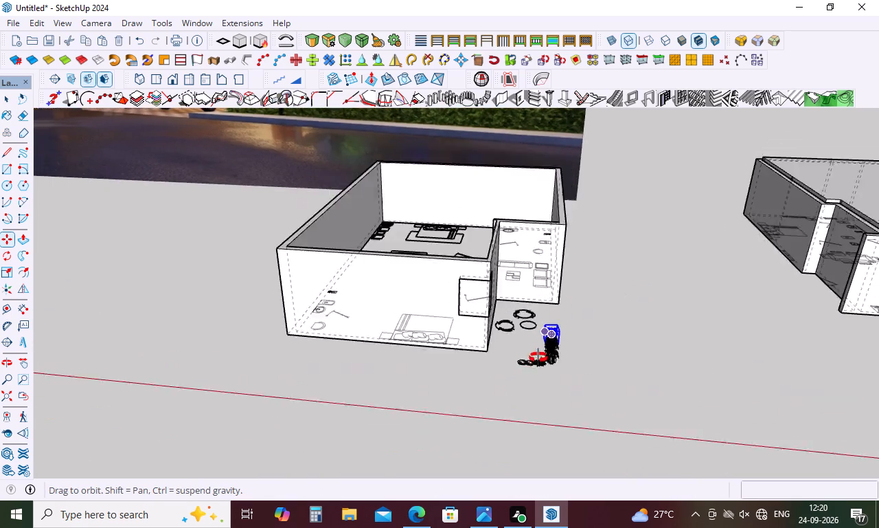
middle_drag(538, 357, 551, 341)
scroll(427, 339, up, 5)
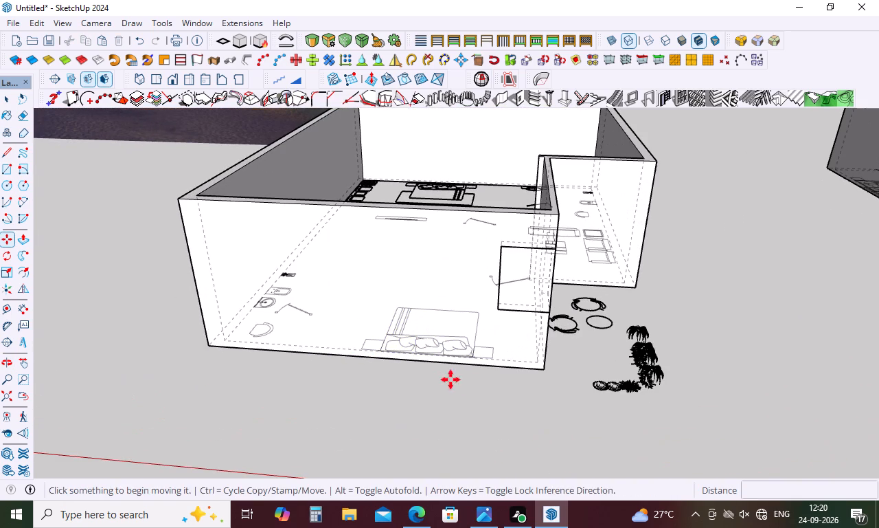
scroll(561, 322, down, 3)
key(space)
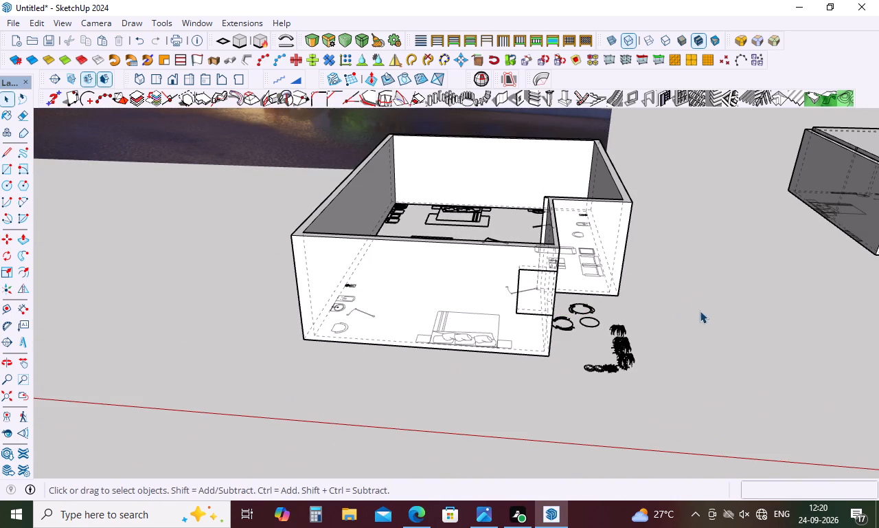
middle_drag(702, 311, 577, 265)
middle_click(577, 265)
middle_drag(534, 299, 575, 303)
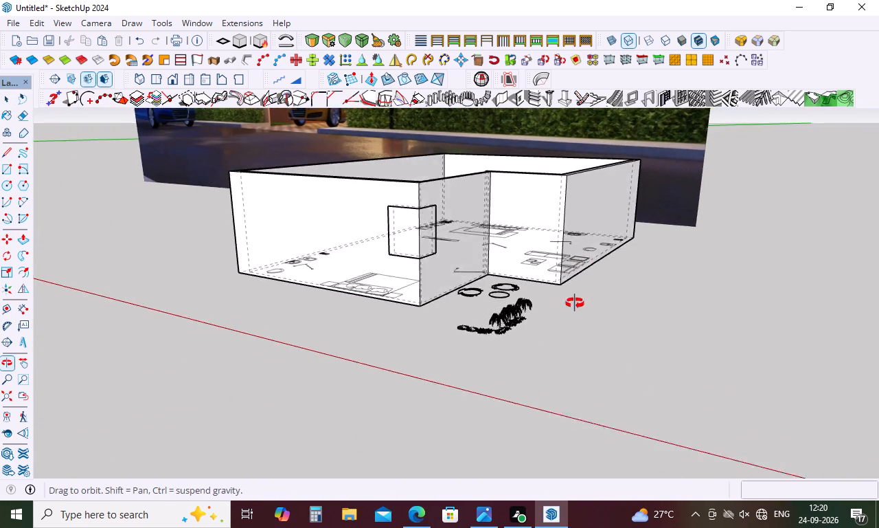
middle_drag(575, 303, 588, 306)
click(455, 236)
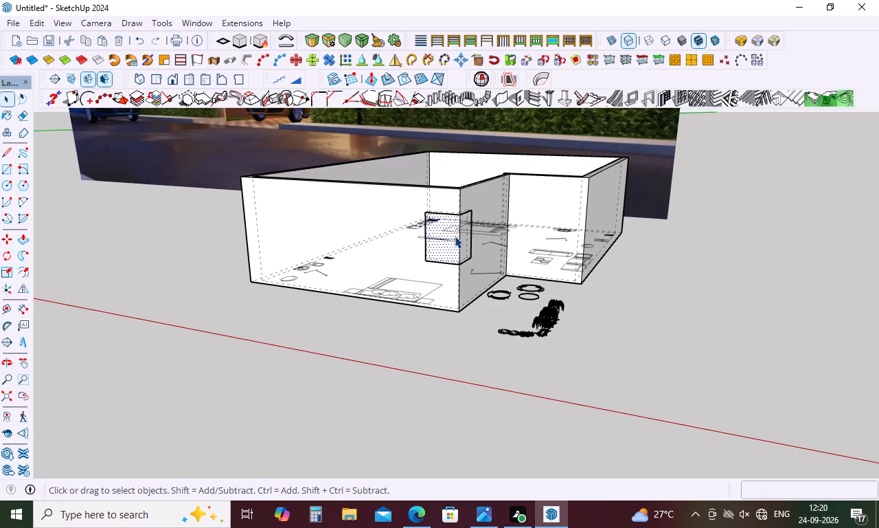
key(Delete)
click(463, 238)
key(Delete)
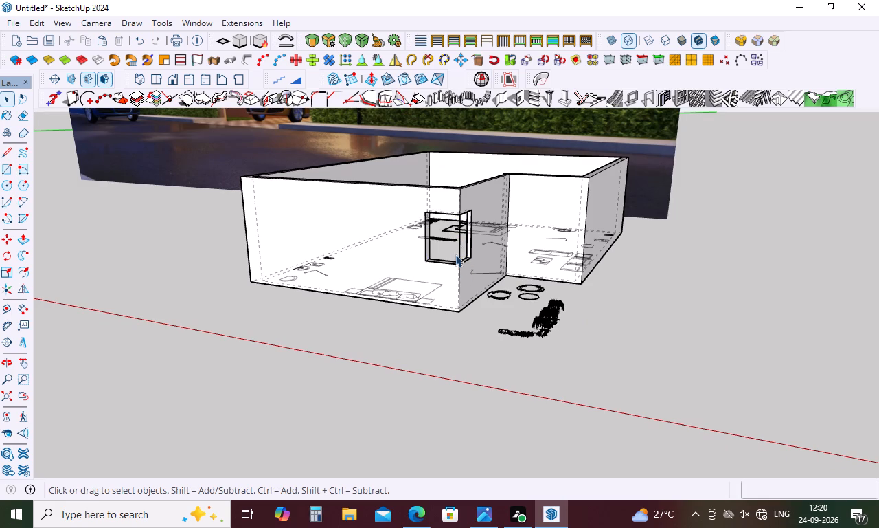
Delete the vertical corner edge spanning the window opening, together with the furniture outline crossing behind it.
scroll(459, 231, up, 5)
drag(463, 226, 457, 232)
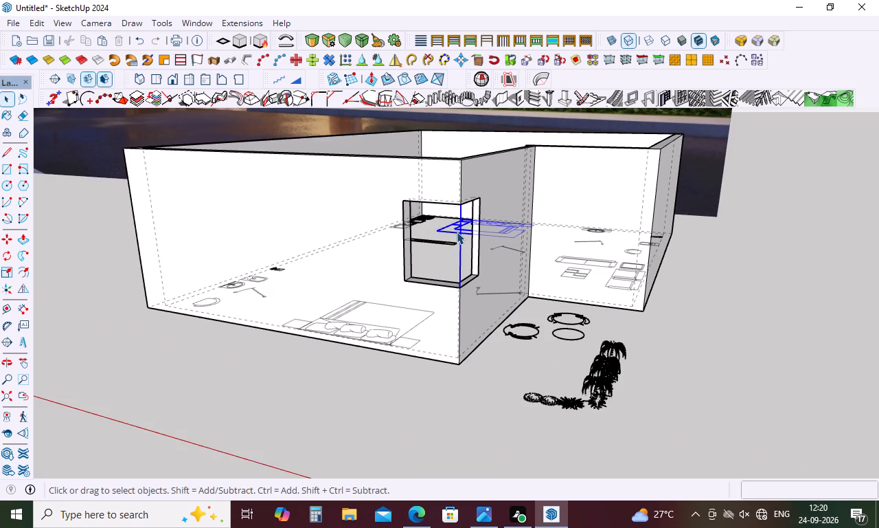
key(Delete)
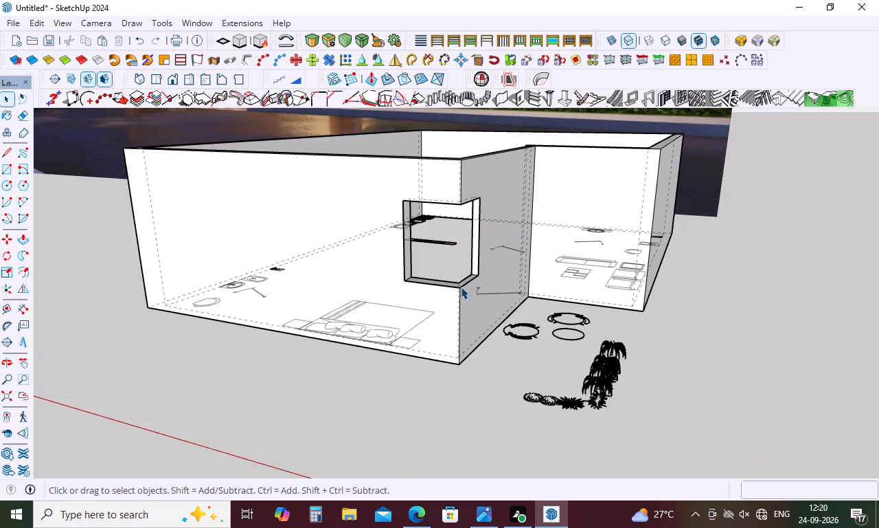
key(Escape)
key(e)
key(Escape)
key(Escape)
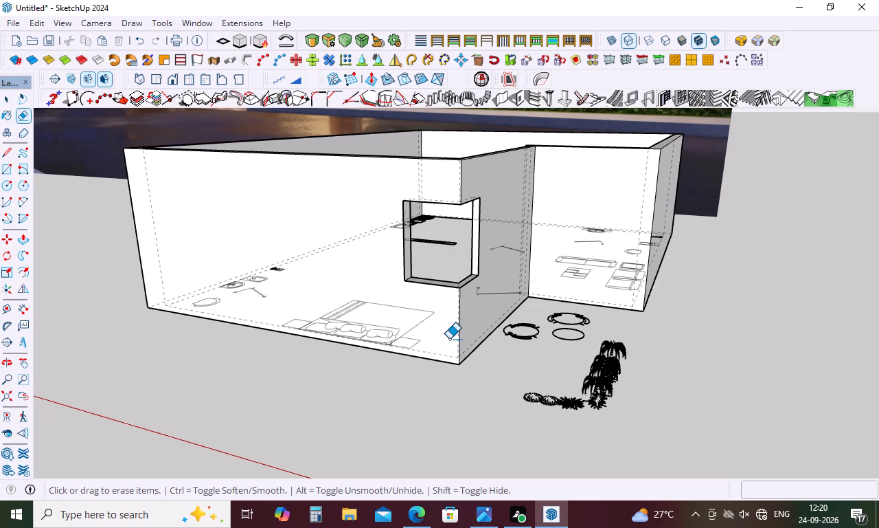
Open the upper-floor wall group and draw a 3' by 4' rectangle across the front side of the corner opening.
key(r)
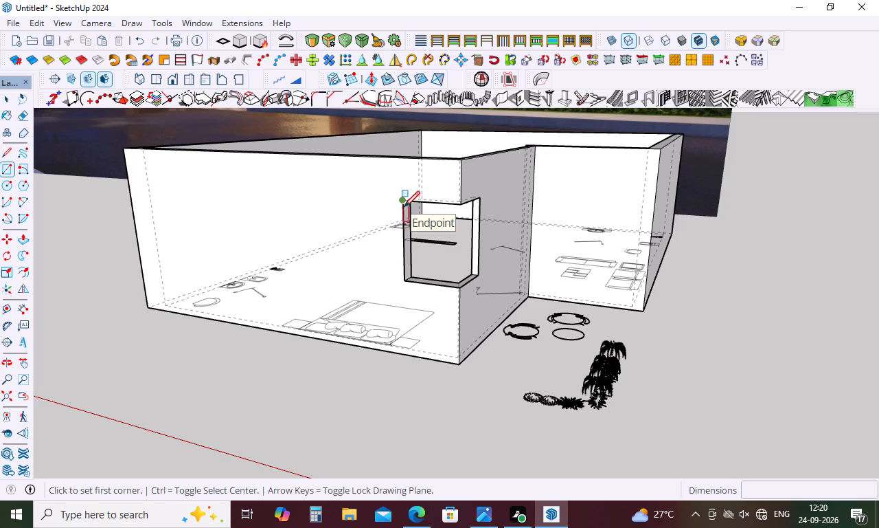
key(space)
double_click(402, 322)
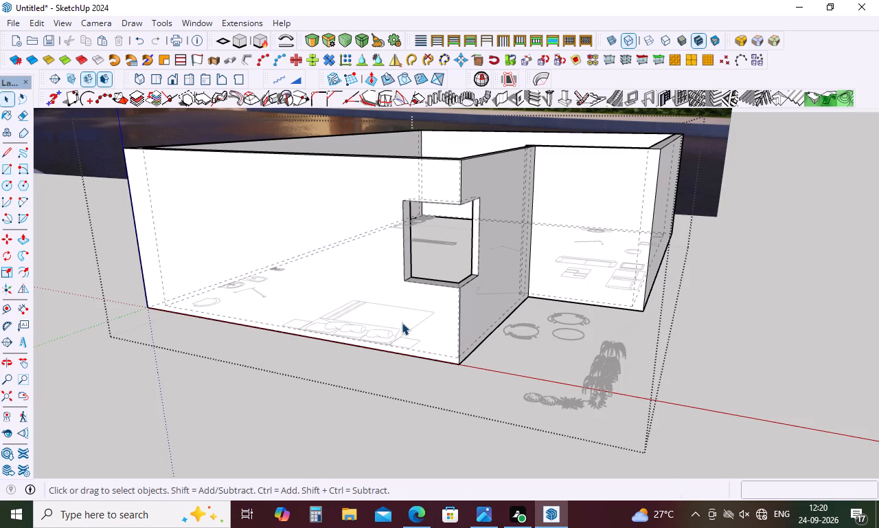
key(r)
click(404, 202)
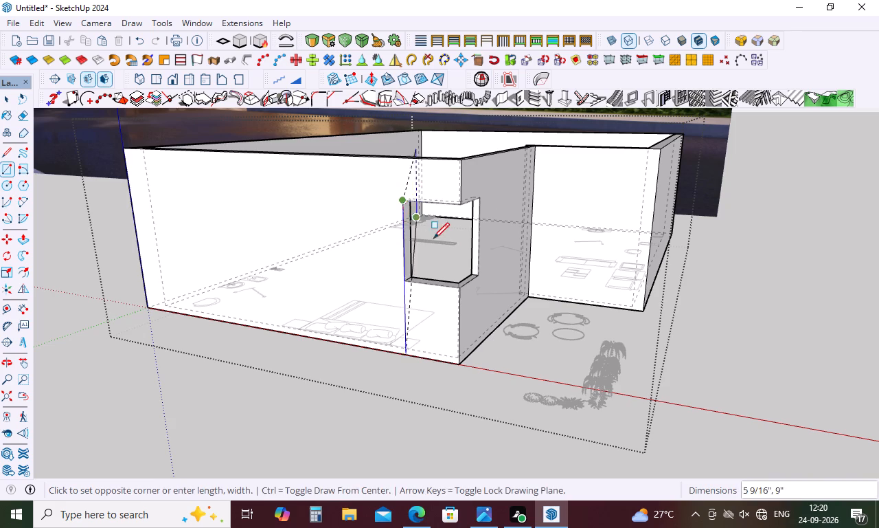
click(454, 287)
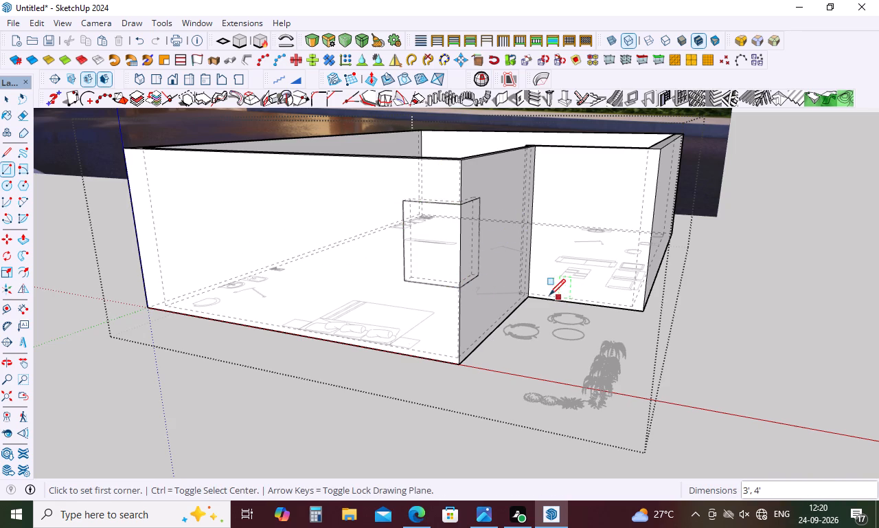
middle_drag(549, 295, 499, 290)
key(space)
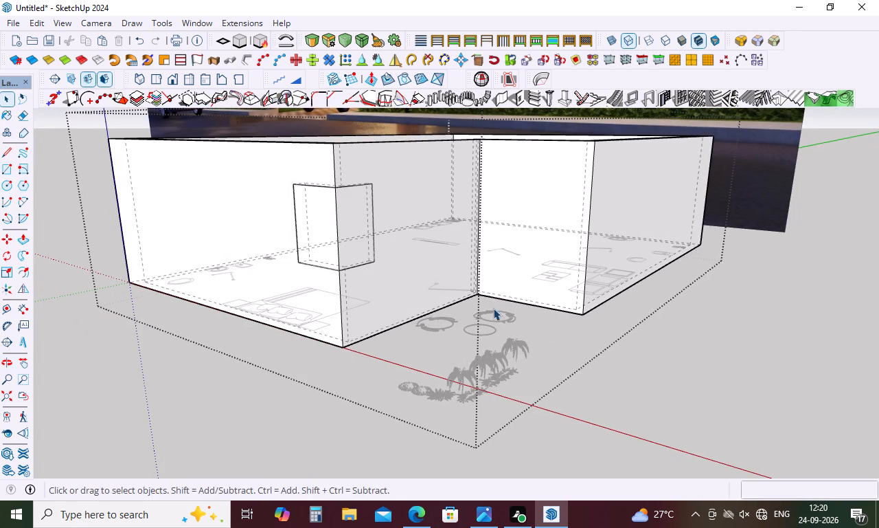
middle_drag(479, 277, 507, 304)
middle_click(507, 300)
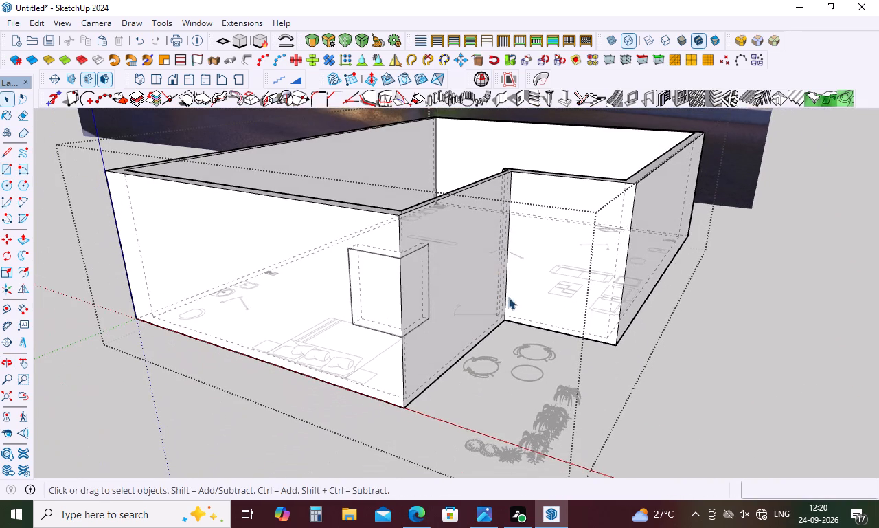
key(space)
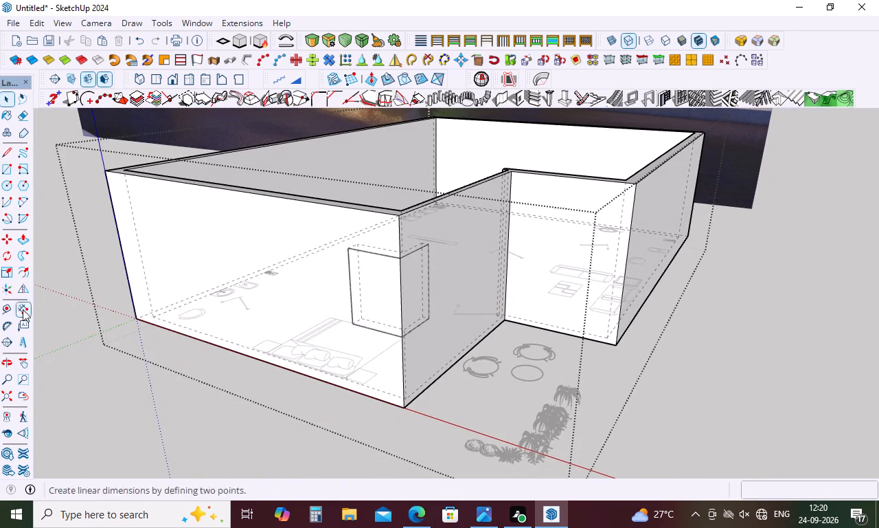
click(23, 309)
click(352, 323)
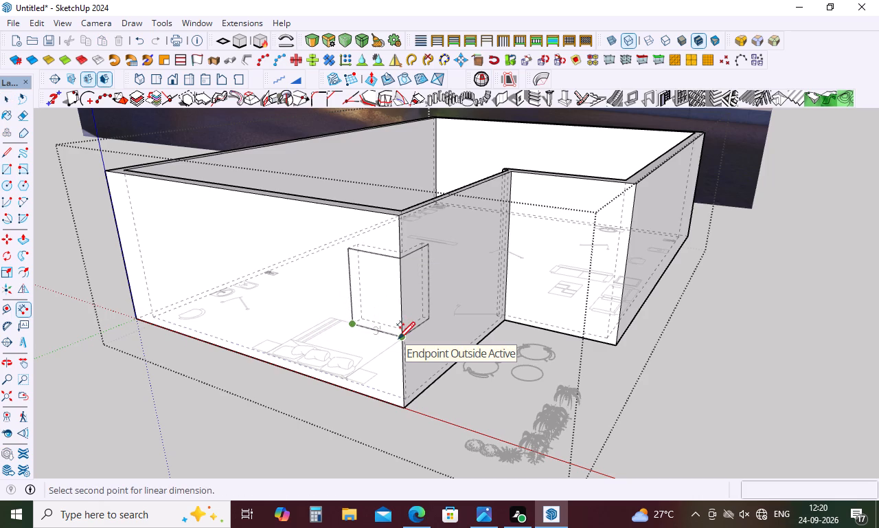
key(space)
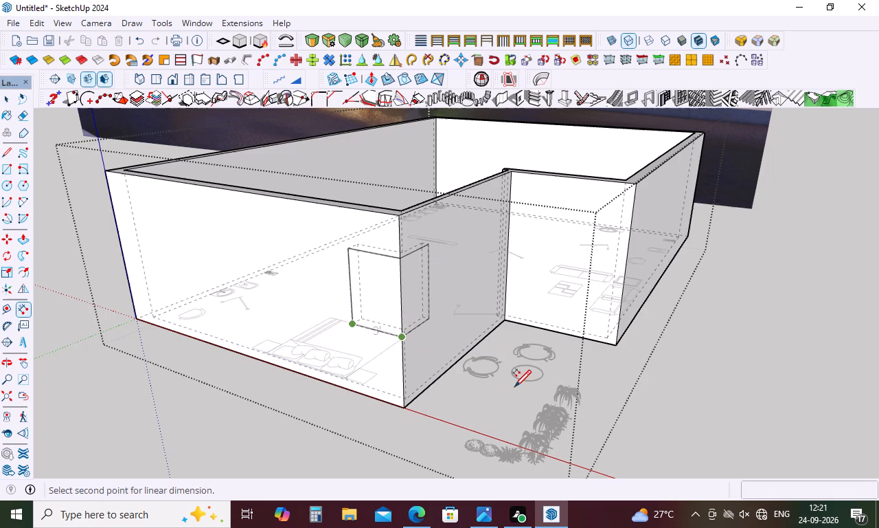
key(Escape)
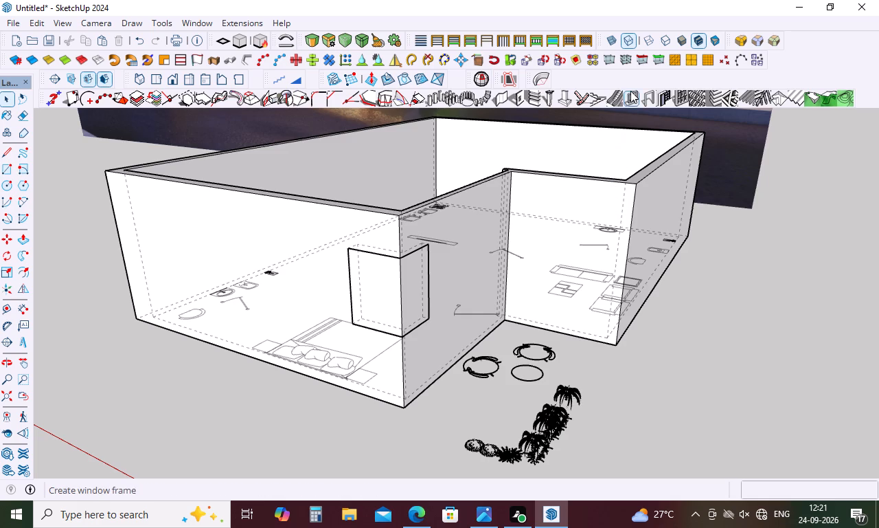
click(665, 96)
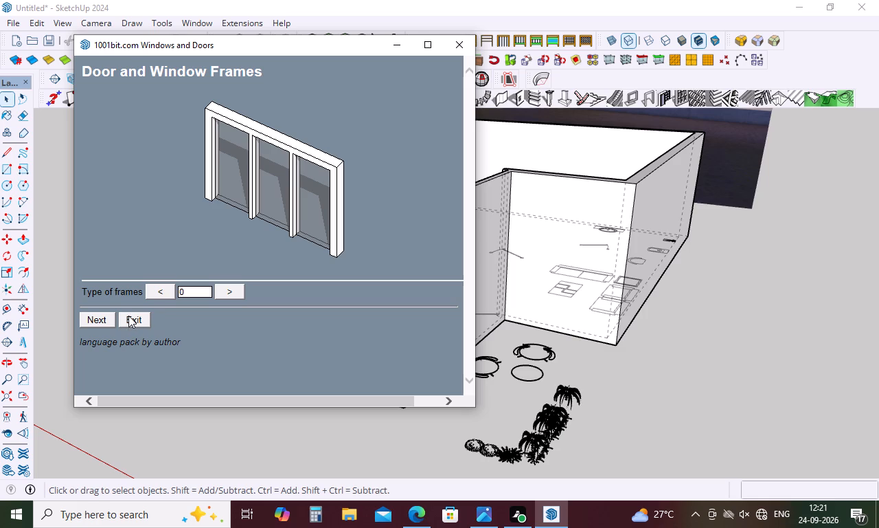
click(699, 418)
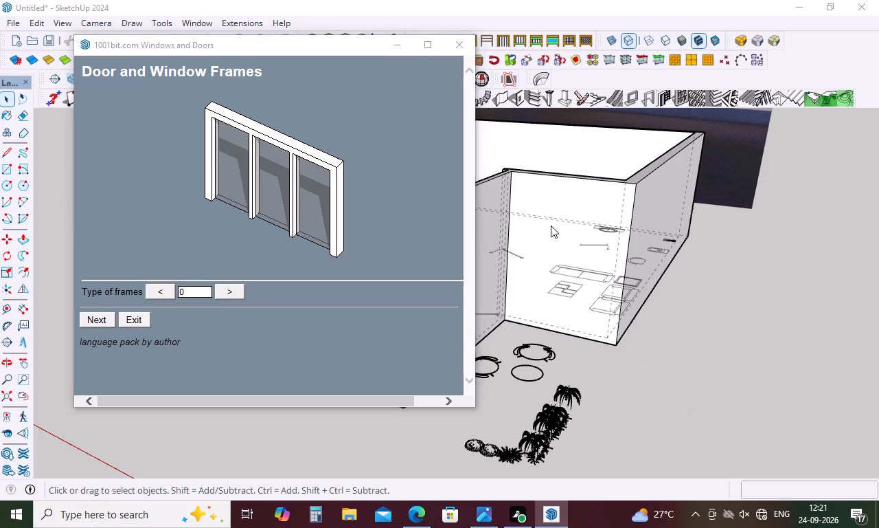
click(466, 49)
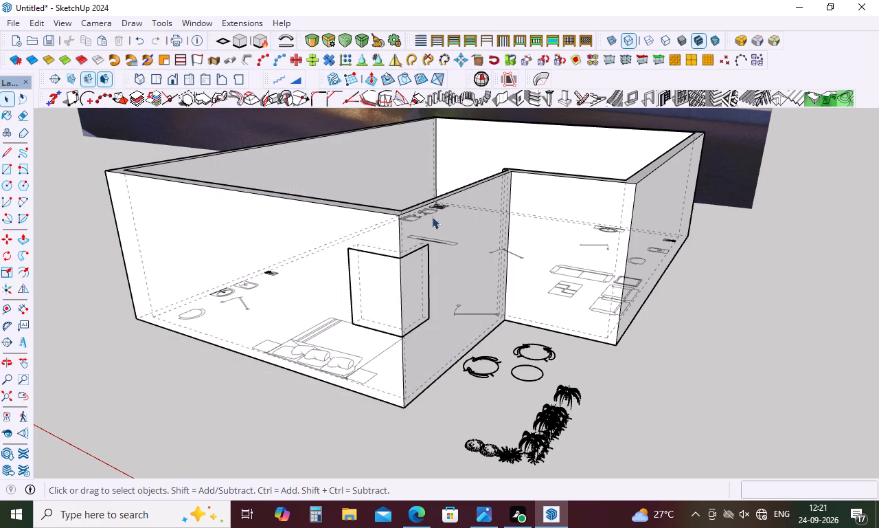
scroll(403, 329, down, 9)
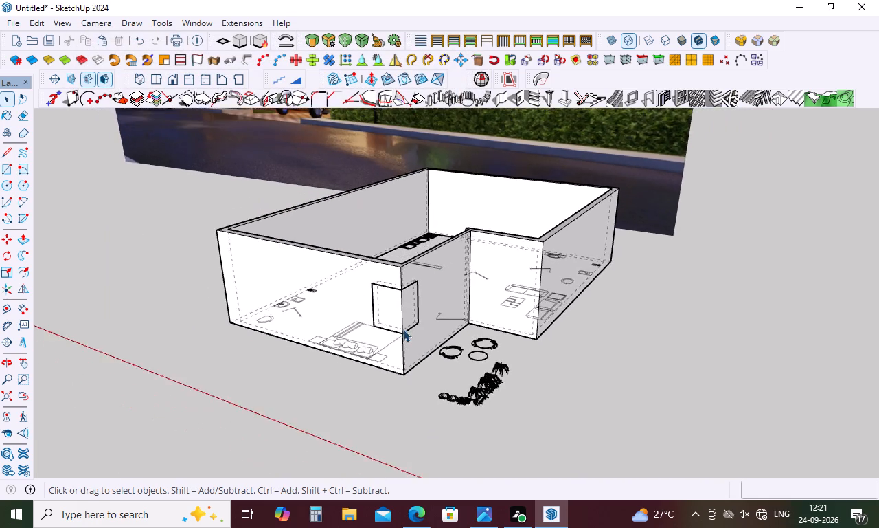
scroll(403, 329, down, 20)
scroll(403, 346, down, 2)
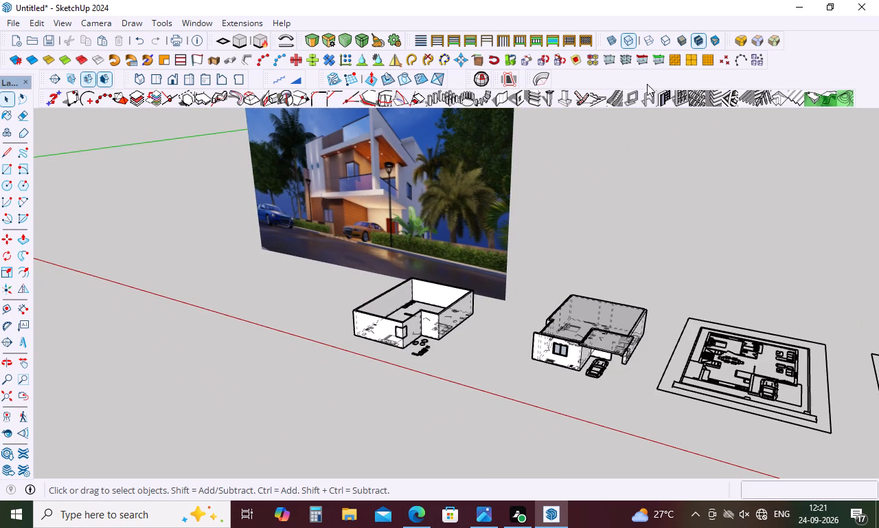
Create a rectangular window frame with 5" depth and 3" width on the front face of the upper-floor corner opening.
click(632, 94)
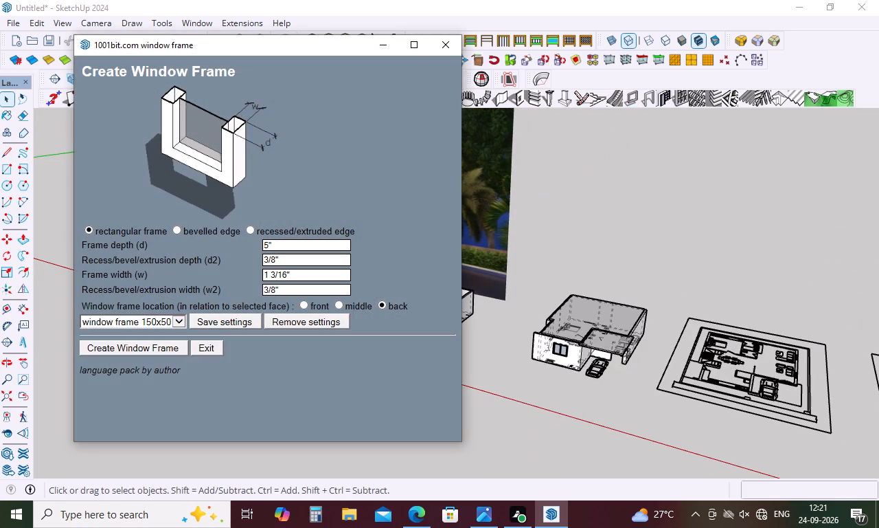
click(277, 249)
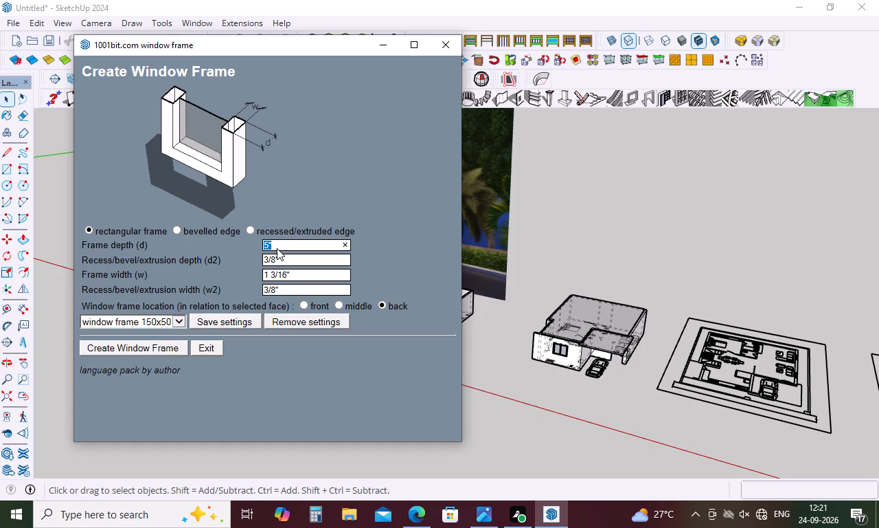
key(BackSpace)
key(5)
key(shift+quotedbl)
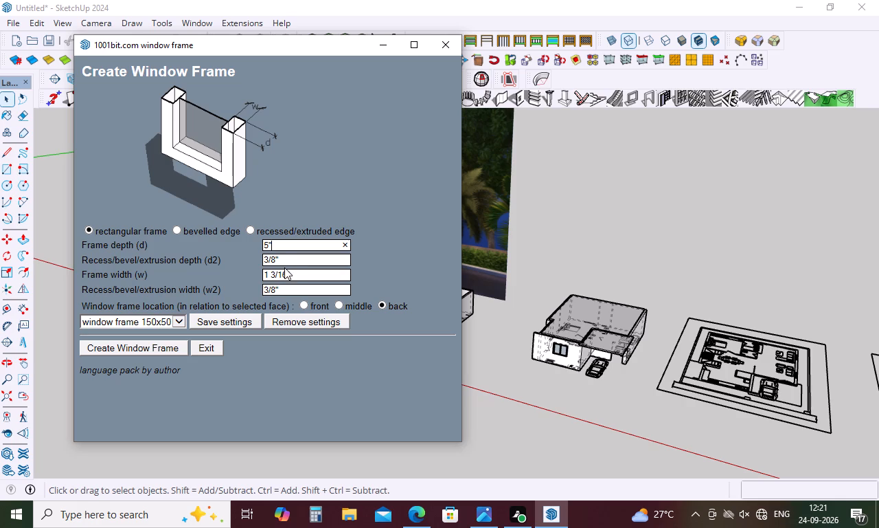
click(287, 259)
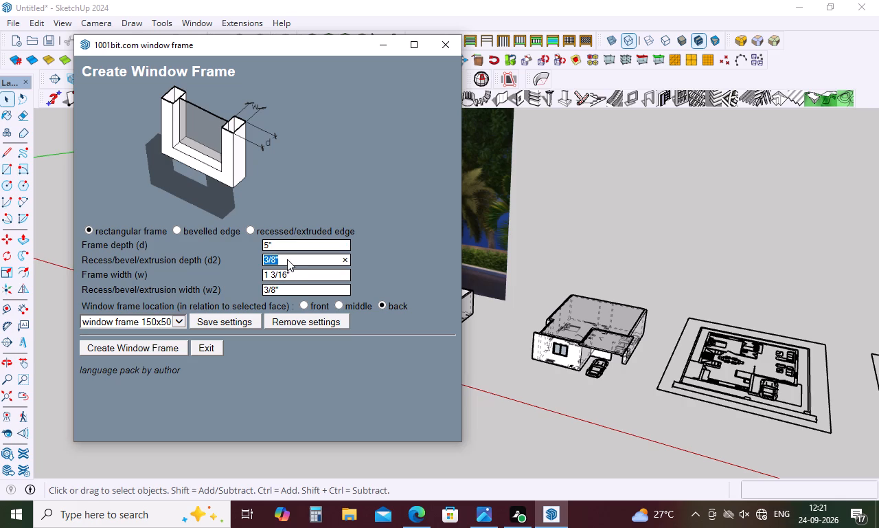
click(288, 274)
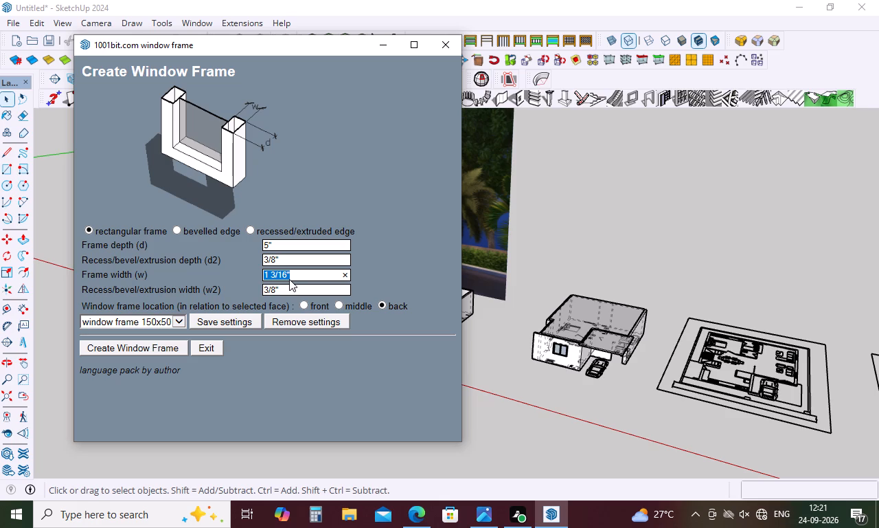
key(BackSpace)
text(3")
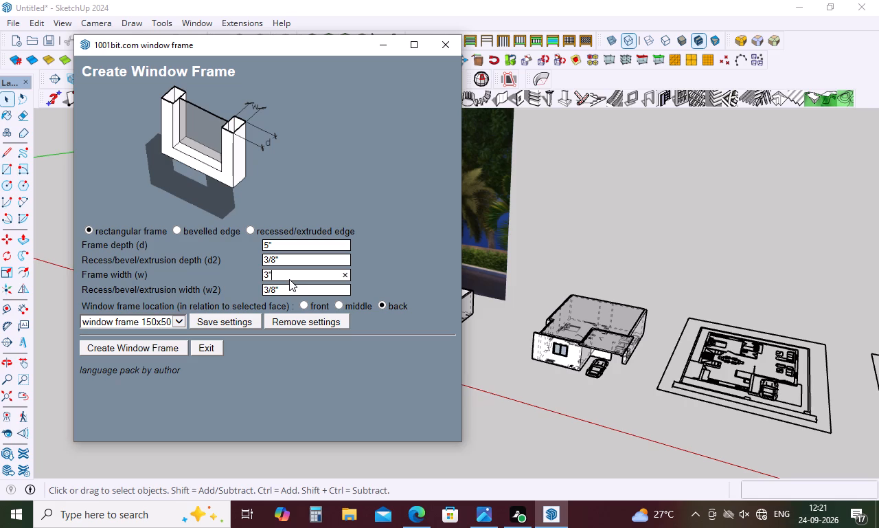
click(289, 291)
click(160, 346)
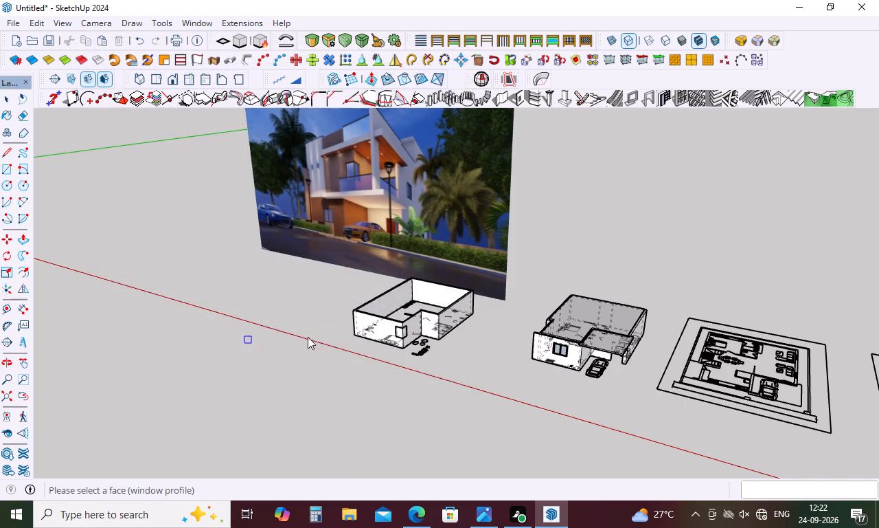
scroll(404, 344, up, 10)
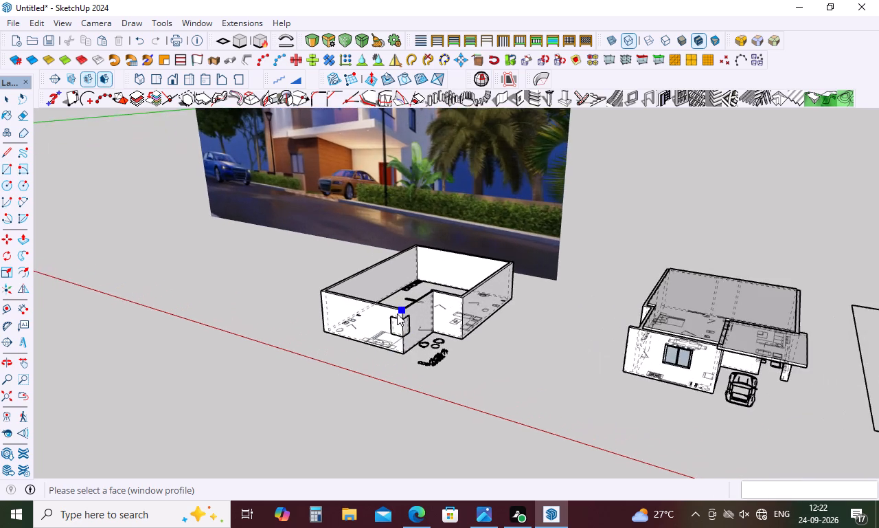
scroll(397, 313, up, 18)
double_click(402, 307)
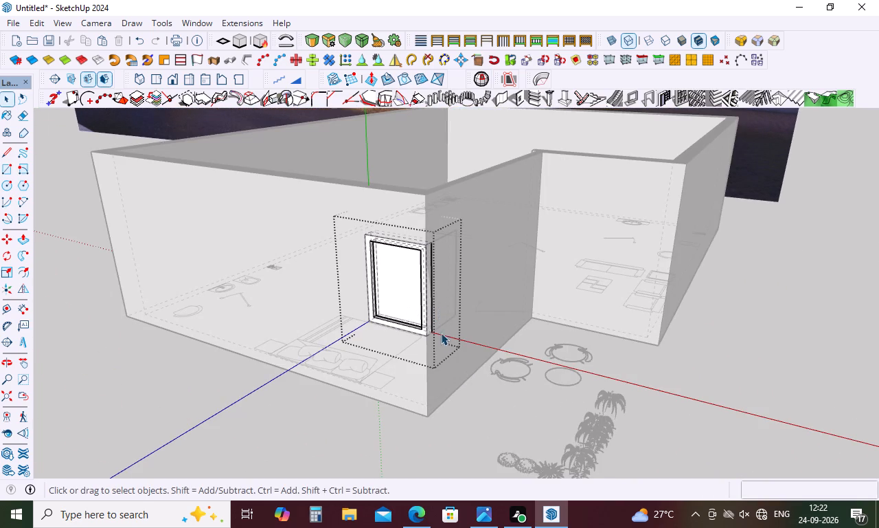
key(space)
click(383, 417)
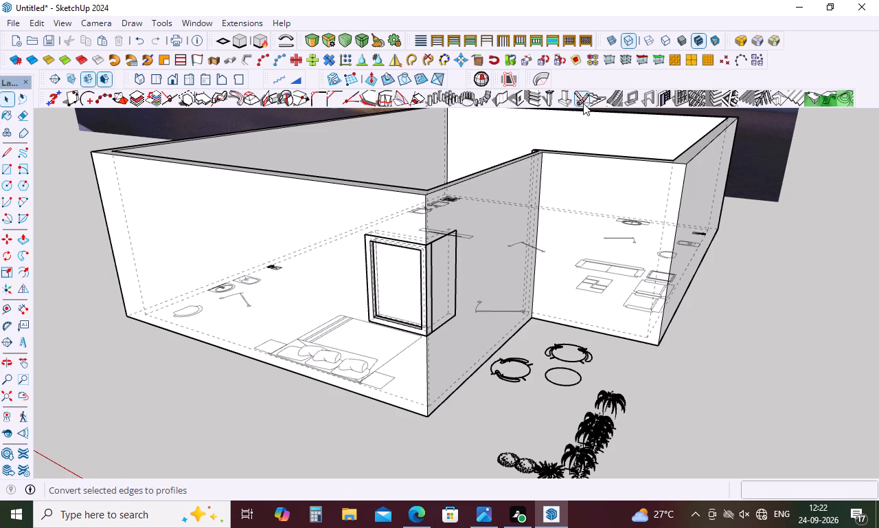
Create a window frame with the same settings on the side face of the corner opening.
click(633, 100)
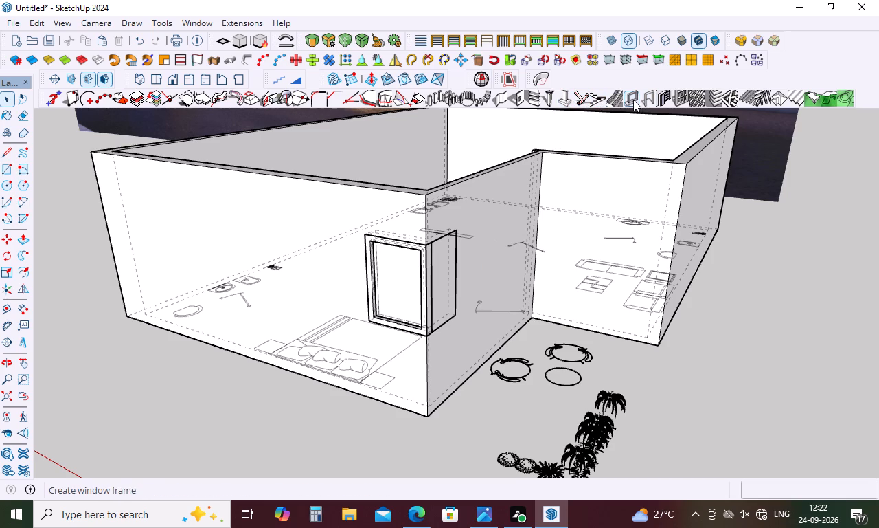
click(141, 348)
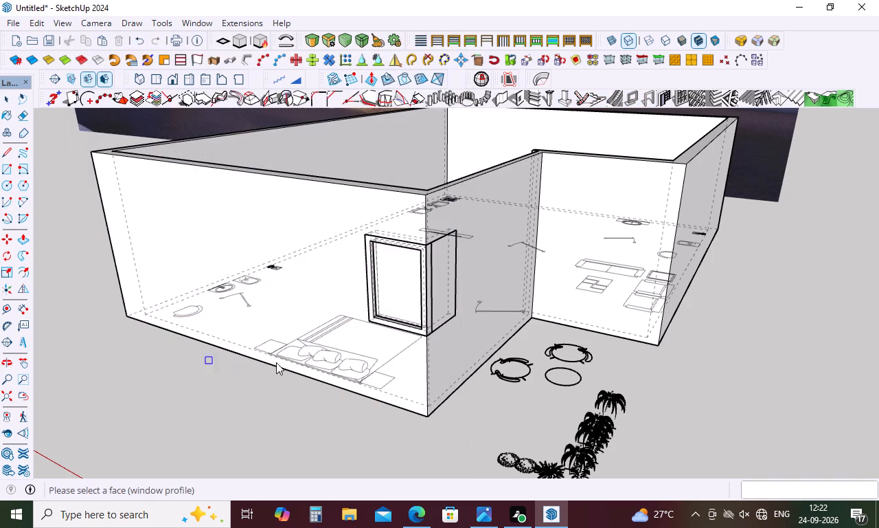
double_click(442, 289)
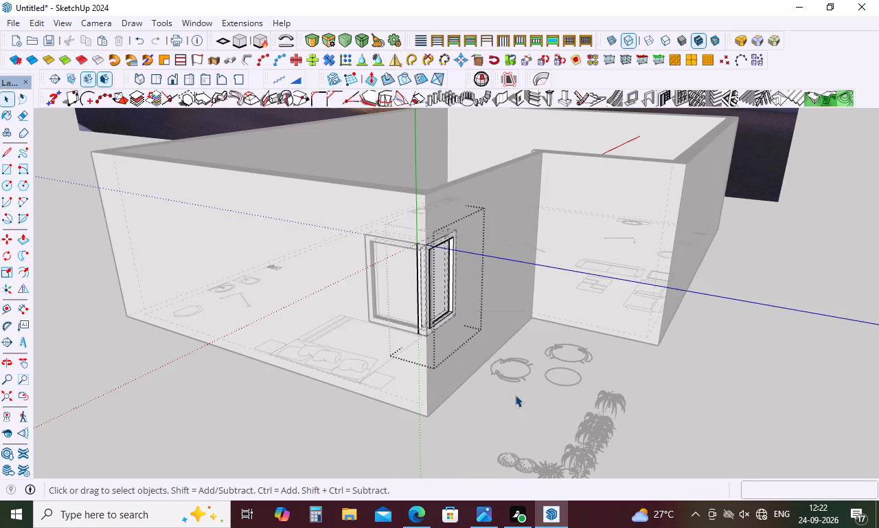
key(space)
click(464, 435)
Inside the front window frame group, delete the vertical edge overlapping the side frame near the corner.
middle_drag(481, 318, 444, 295)
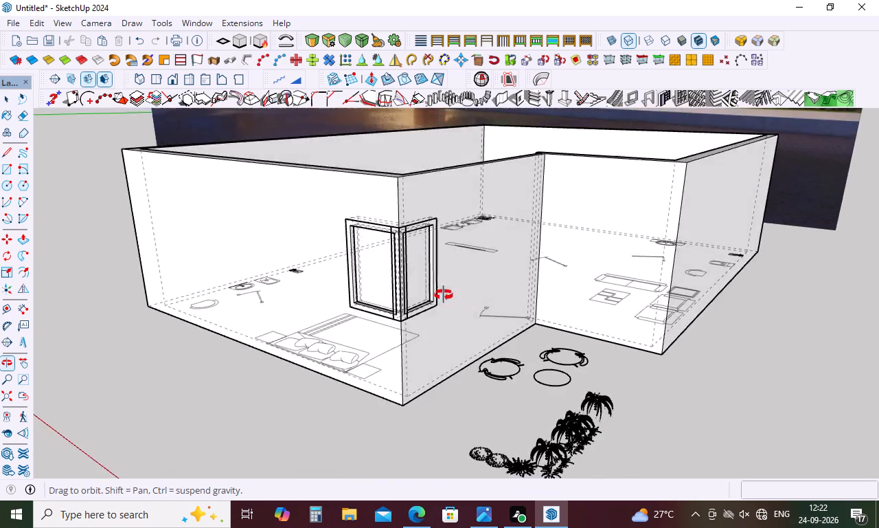
middle_drag(444, 295, 436, 289)
middle_click(434, 289)
middle_drag(431, 287, 420, 281)
scroll(371, 212, up, 14)
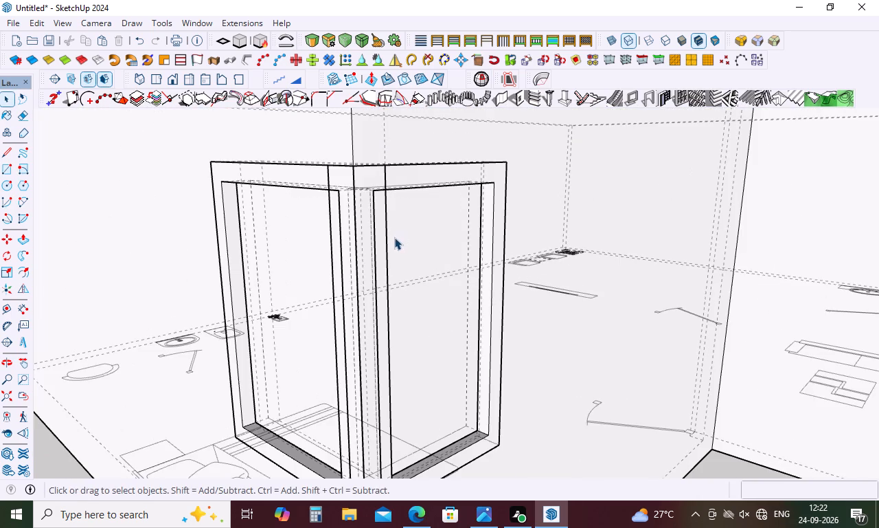
click(386, 242)
double_click(386, 242)
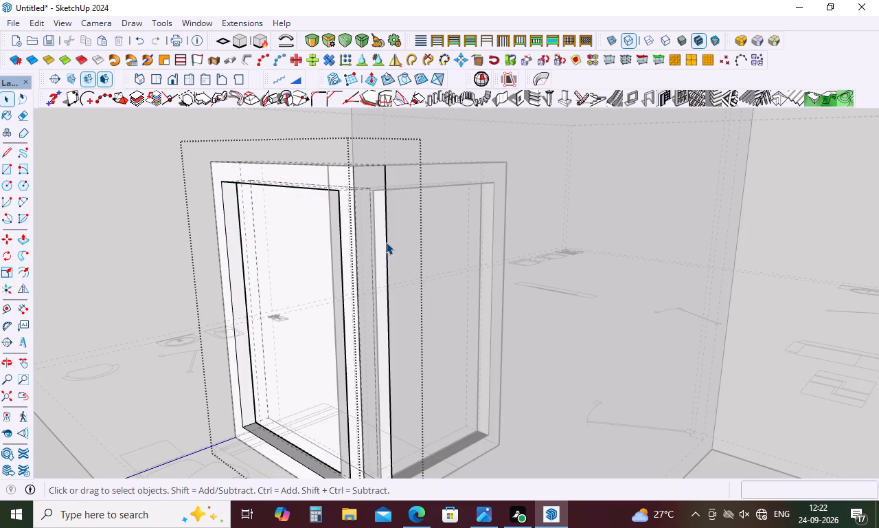
click(386, 242)
key(Delete)
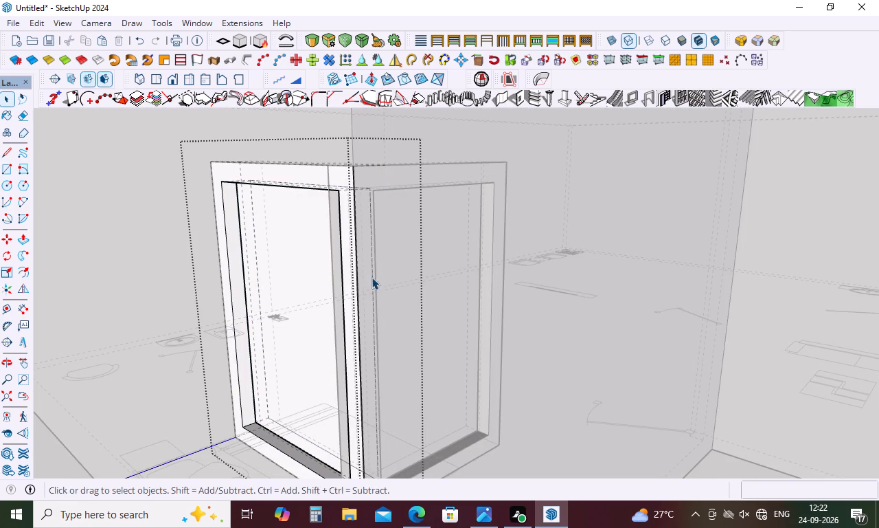
middle_drag(355, 248, 442, 252)
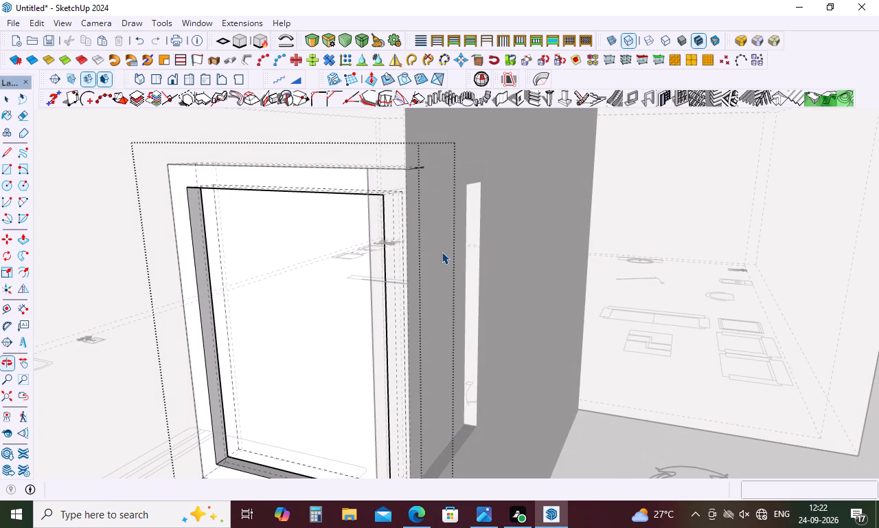
key(space)
scroll(524, 276, down, 15)
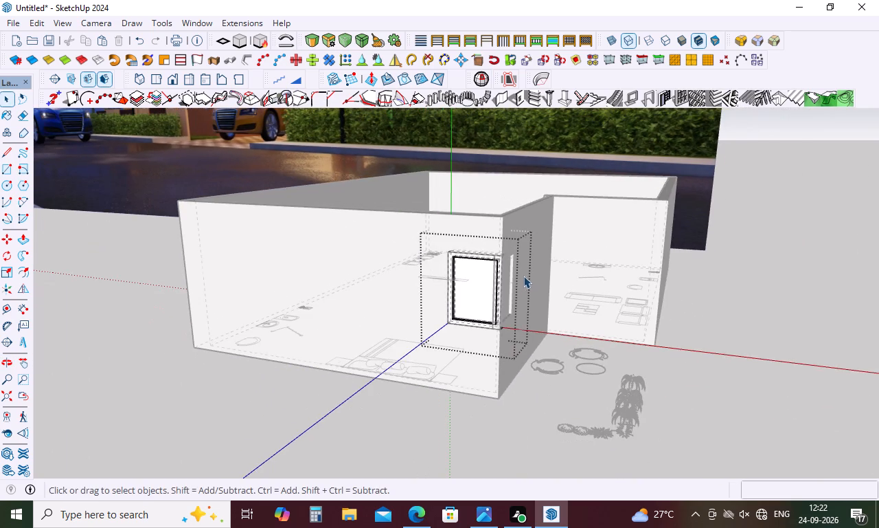
click(548, 448)
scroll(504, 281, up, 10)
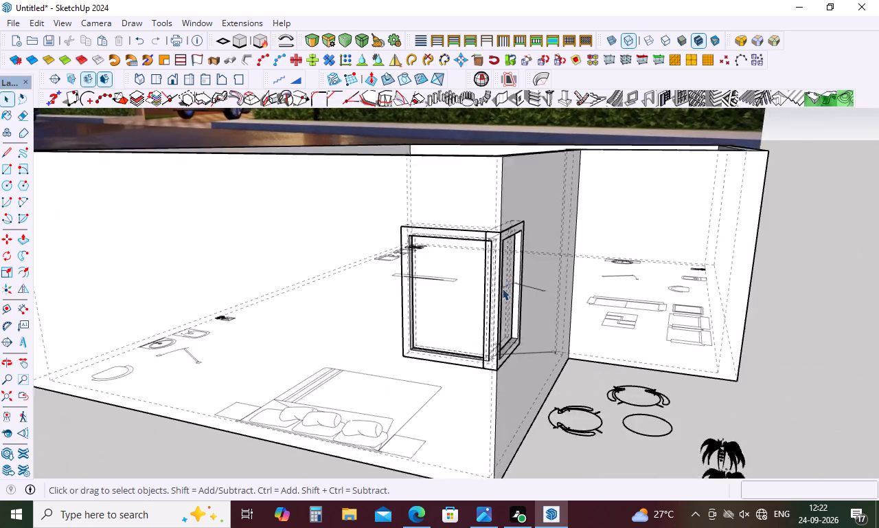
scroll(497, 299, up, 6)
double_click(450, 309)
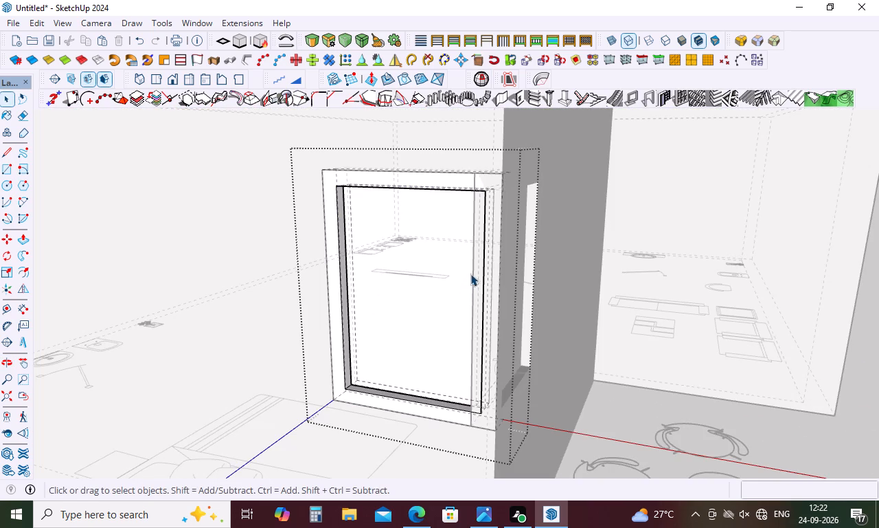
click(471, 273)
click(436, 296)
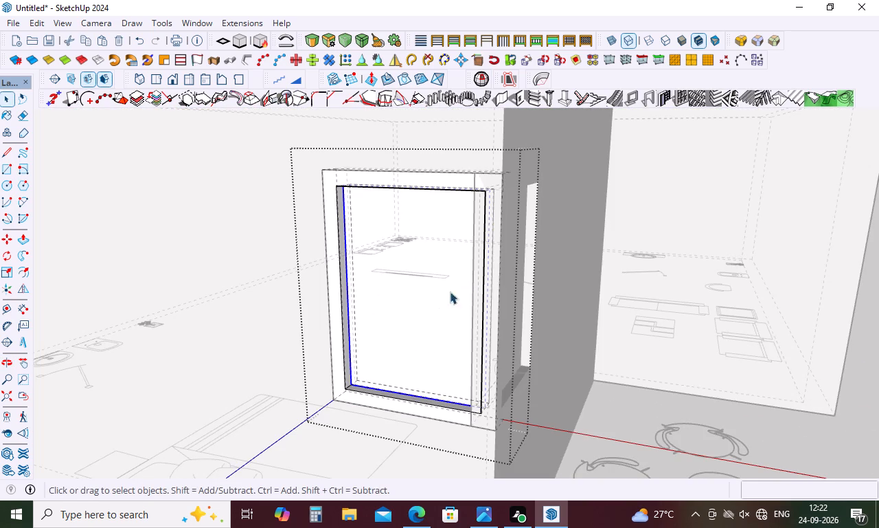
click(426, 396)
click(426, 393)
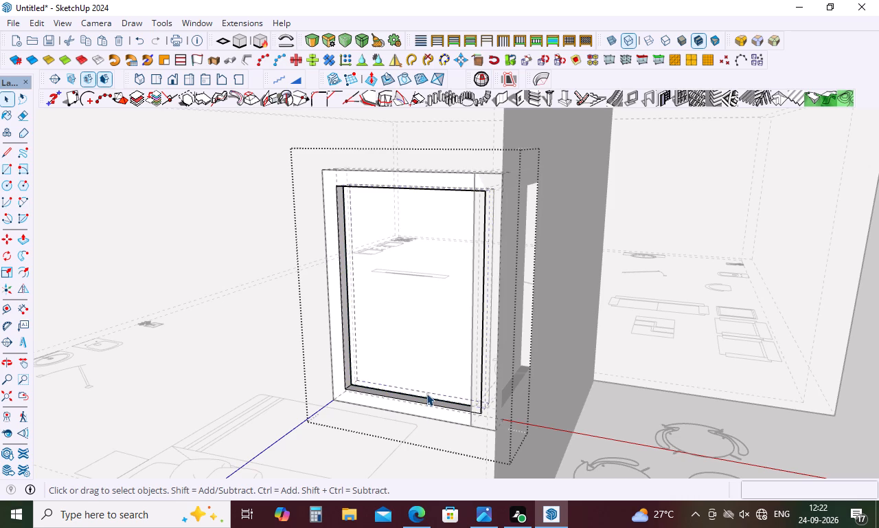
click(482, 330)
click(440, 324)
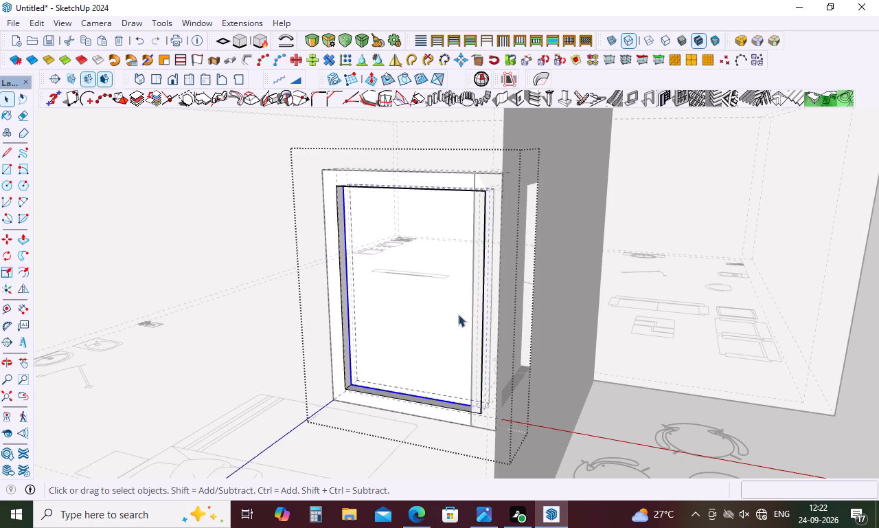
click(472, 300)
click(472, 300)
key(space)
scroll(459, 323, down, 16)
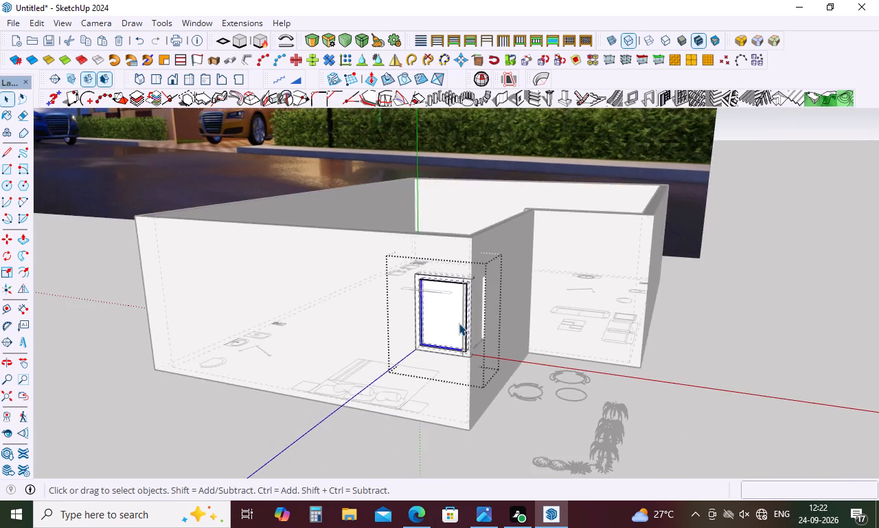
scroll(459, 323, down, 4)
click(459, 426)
Inside the side window frame group, delete the vertical edge overlapping the front frame near the corner.
scroll(470, 279, up, 10)
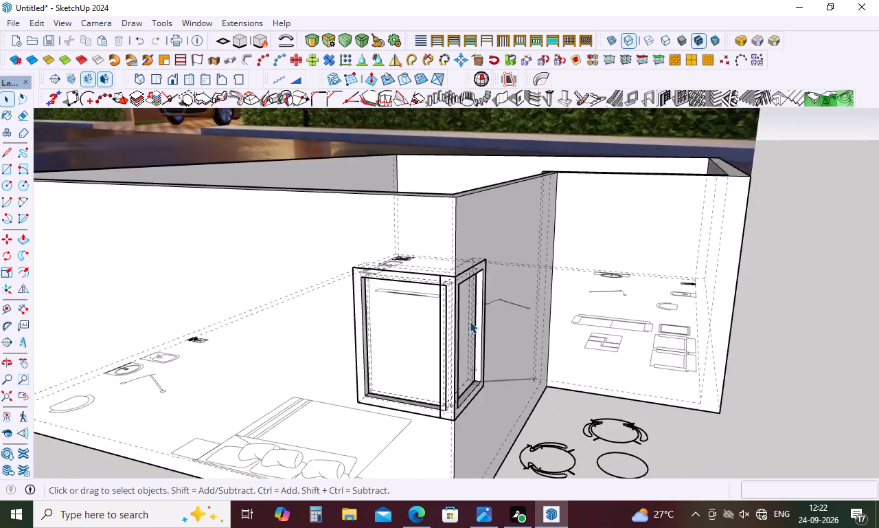
scroll(461, 353, up, 6)
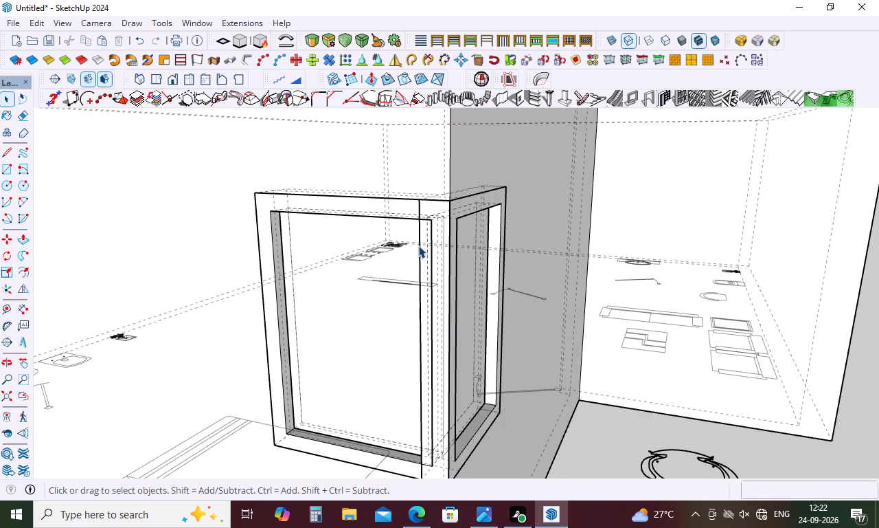
click(419, 238)
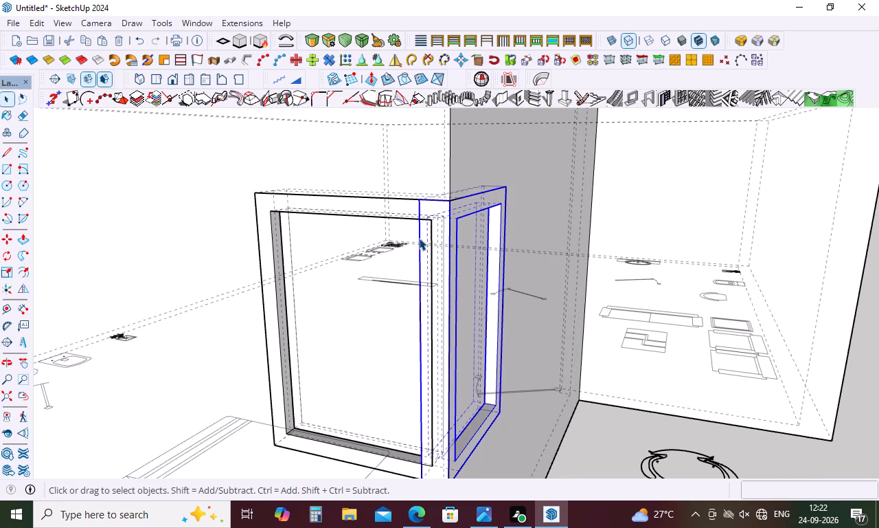
double_click(419, 238)
click(419, 238)
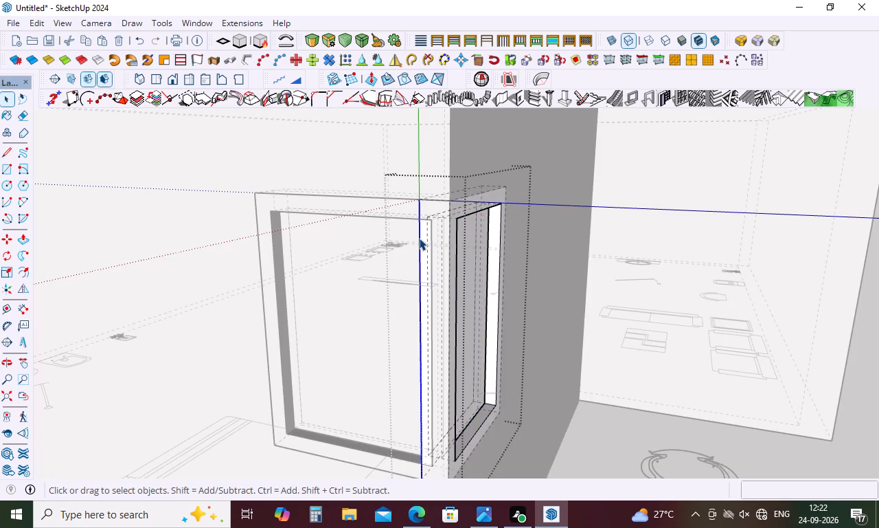
key(Delete)
scroll(398, 256, down, 10)
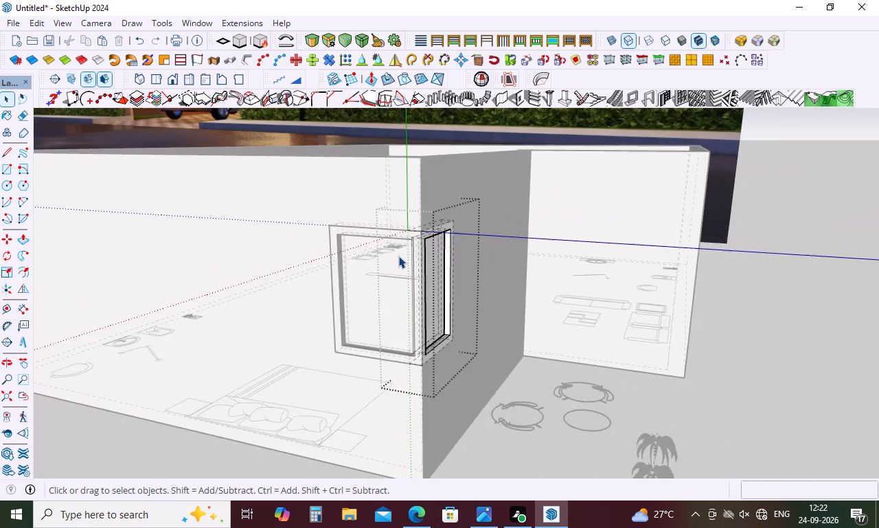
scroll(398, 256, down, 15)
scroll(398, 256, up, 1)
scroll(398, 256, down, 11)
click(407, 432)
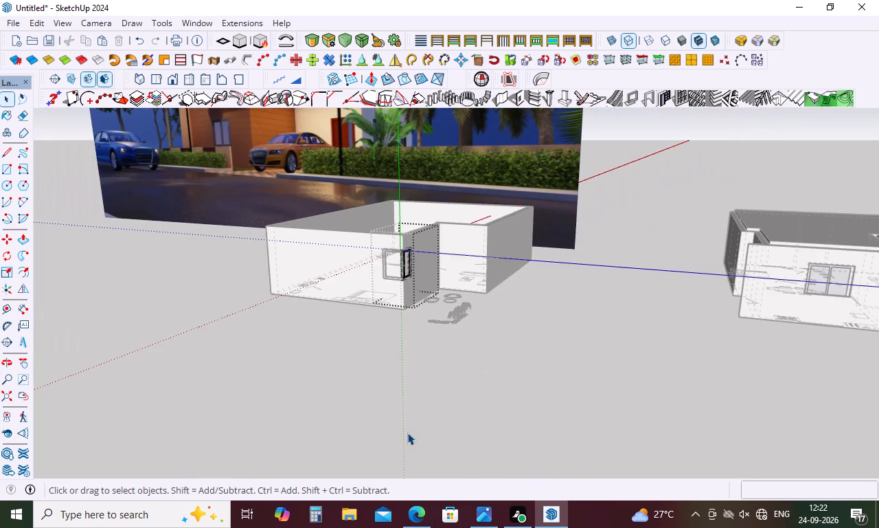
scroll(430, 258, up, 16)
scroll(385, 270, up, 5)
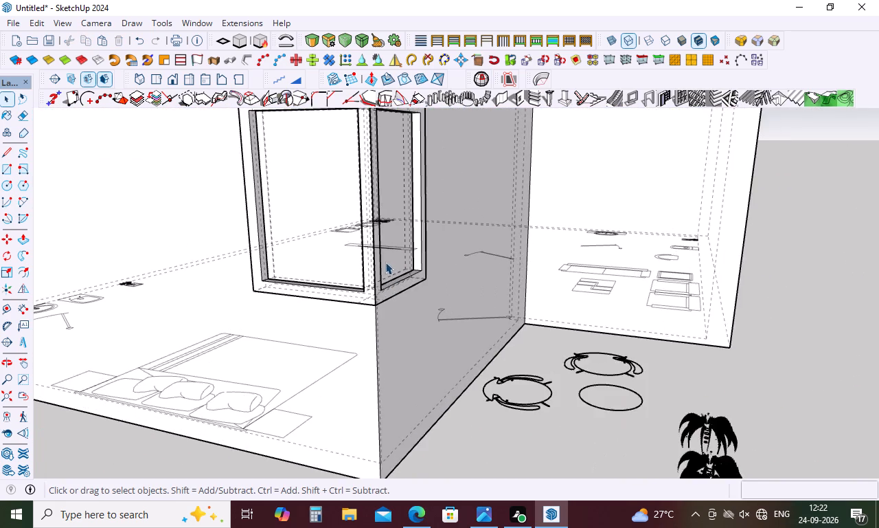
Turn off the dashed back-edge display after checking the upper-floor corner window frames from both sides.
scroll(385, 262, up, 5)
middle_drag(431, 281, 431, 365)
scroll(431, 365, down, 5)
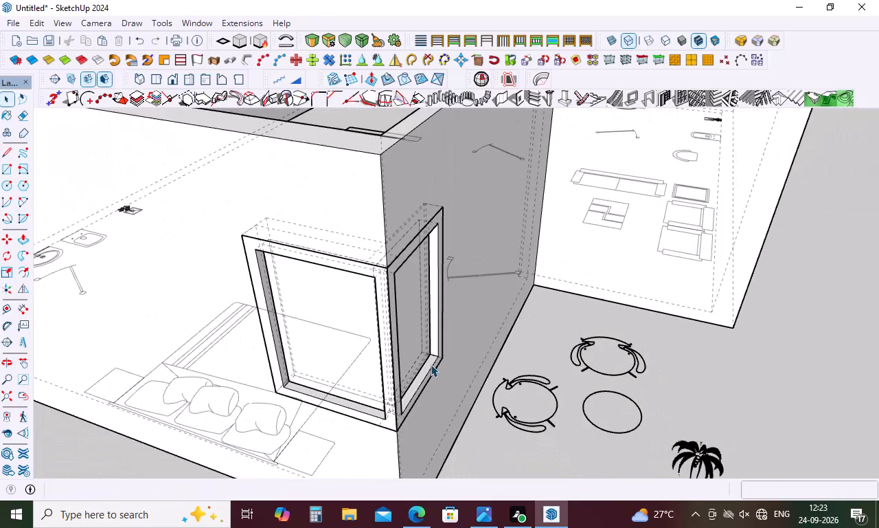
middle_drag(433, 362, 169, 322)
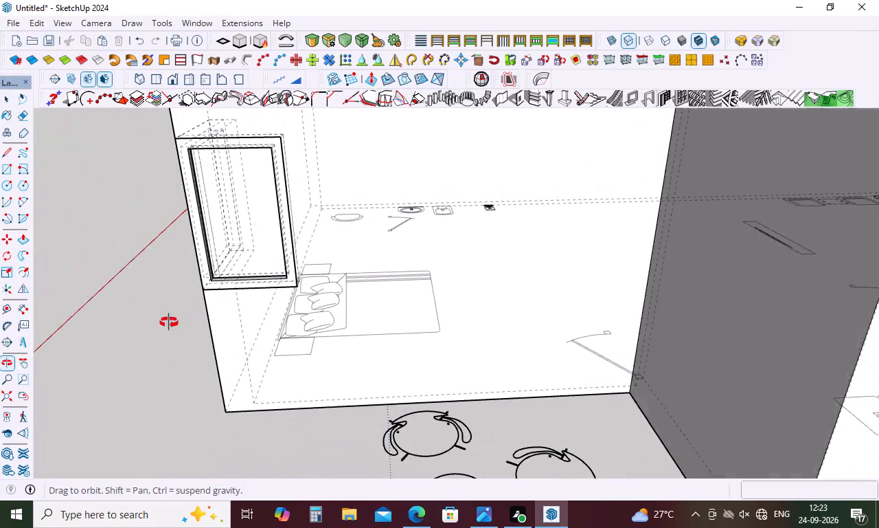
middle_drag(169, 322, 269, 359)
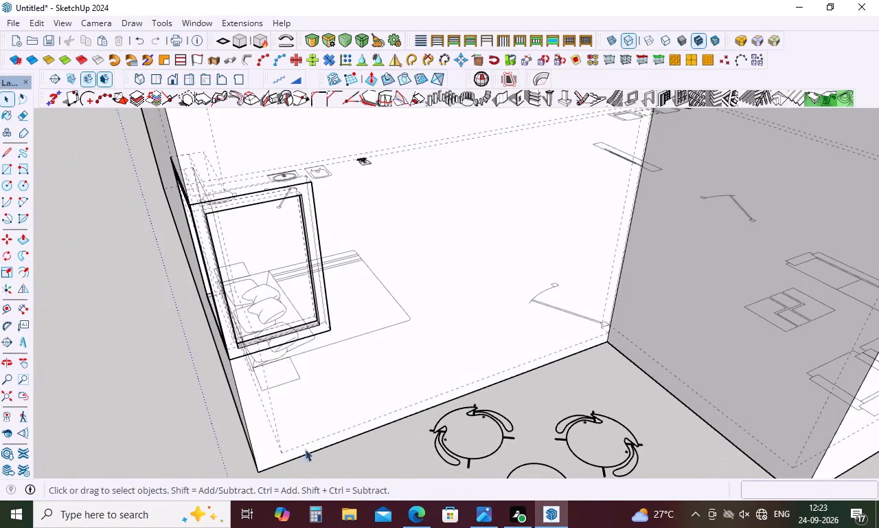
scroll(340, 295, down, 4)
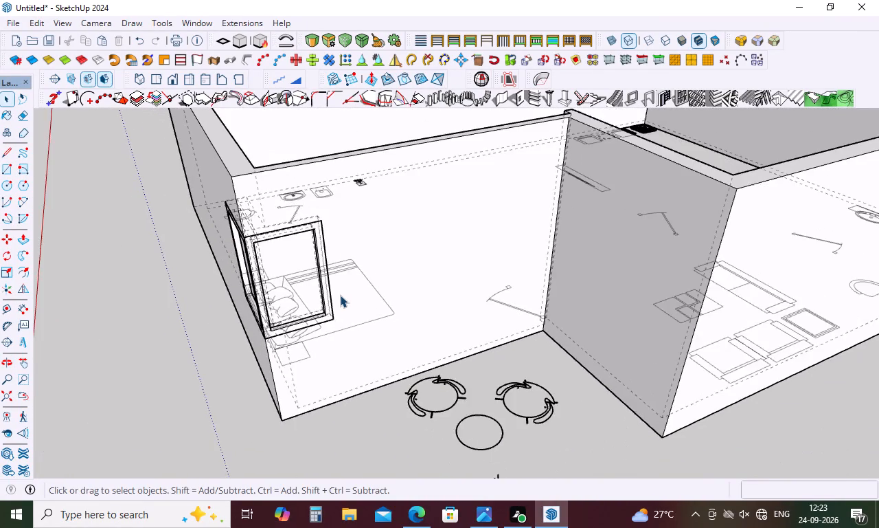
scroll(340, 295, down, 15)
click(262, 371)
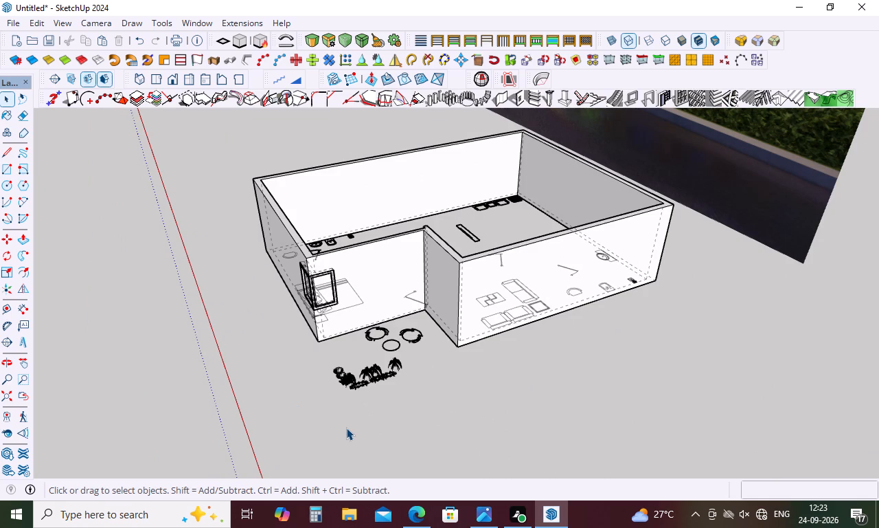
key(k)
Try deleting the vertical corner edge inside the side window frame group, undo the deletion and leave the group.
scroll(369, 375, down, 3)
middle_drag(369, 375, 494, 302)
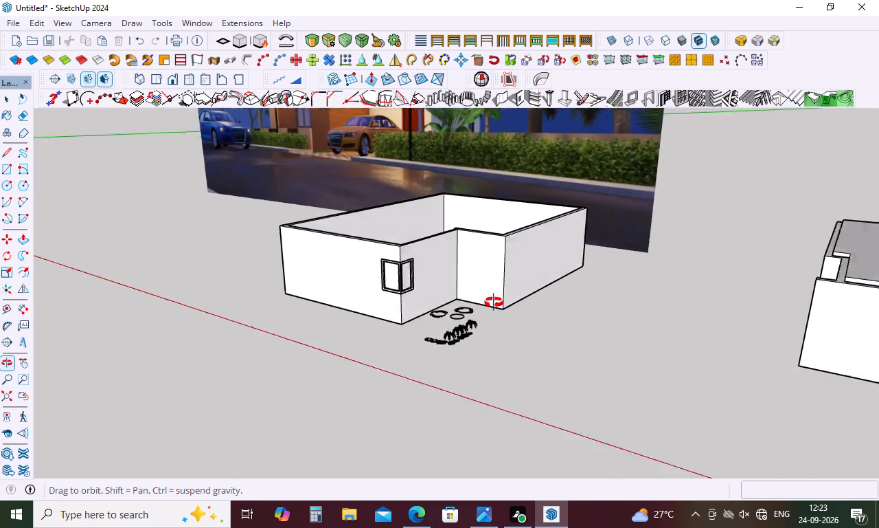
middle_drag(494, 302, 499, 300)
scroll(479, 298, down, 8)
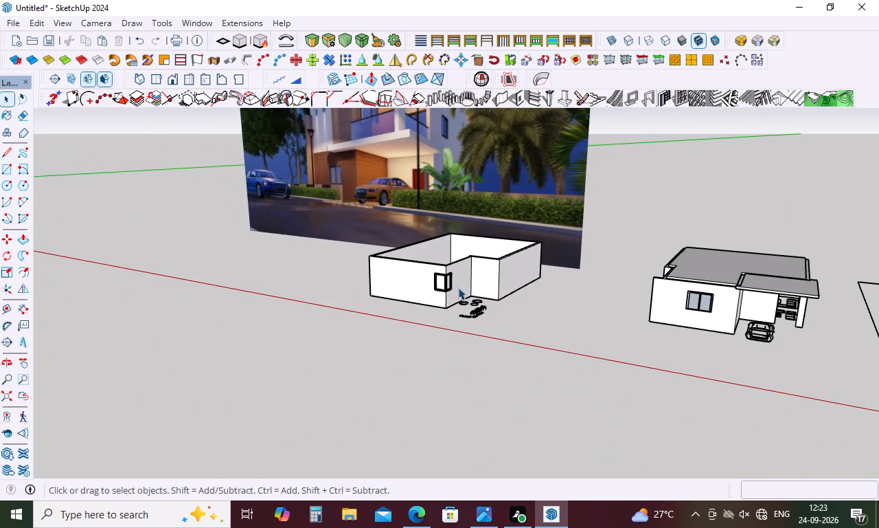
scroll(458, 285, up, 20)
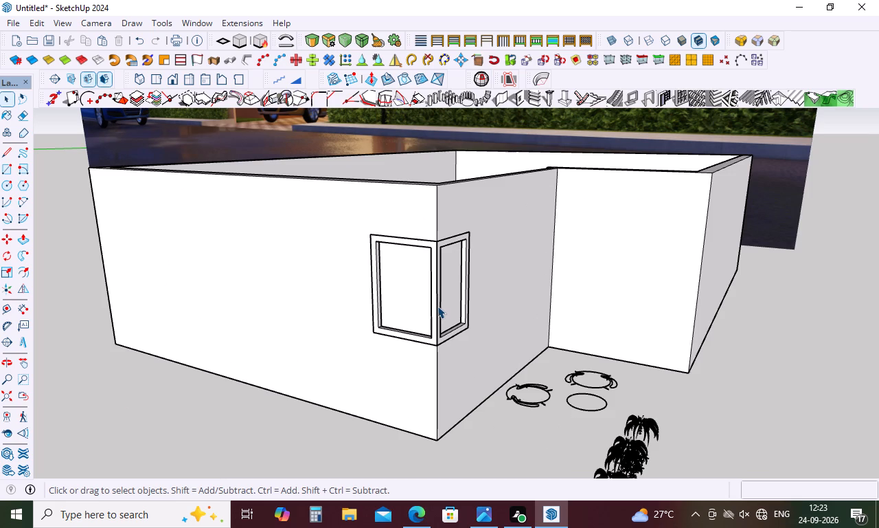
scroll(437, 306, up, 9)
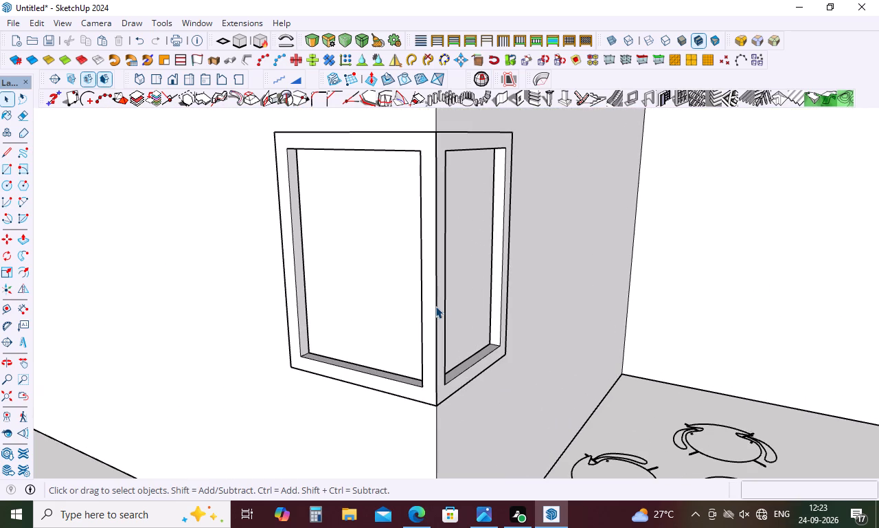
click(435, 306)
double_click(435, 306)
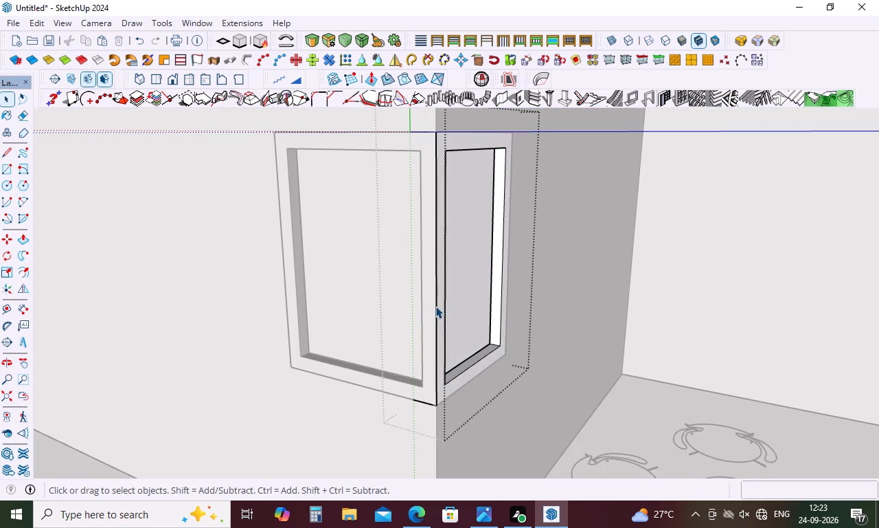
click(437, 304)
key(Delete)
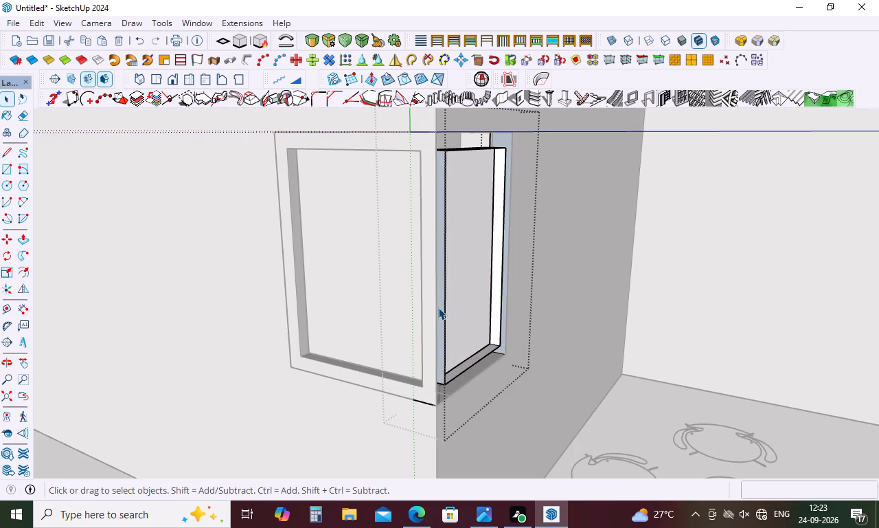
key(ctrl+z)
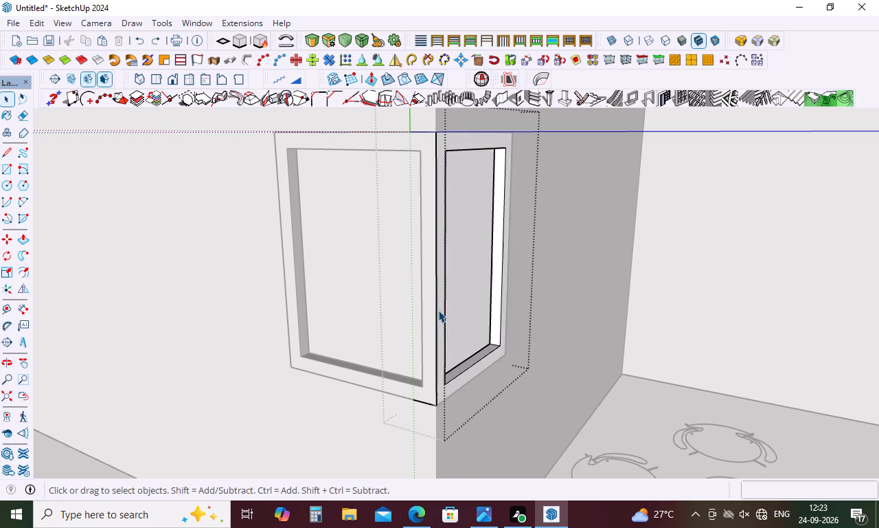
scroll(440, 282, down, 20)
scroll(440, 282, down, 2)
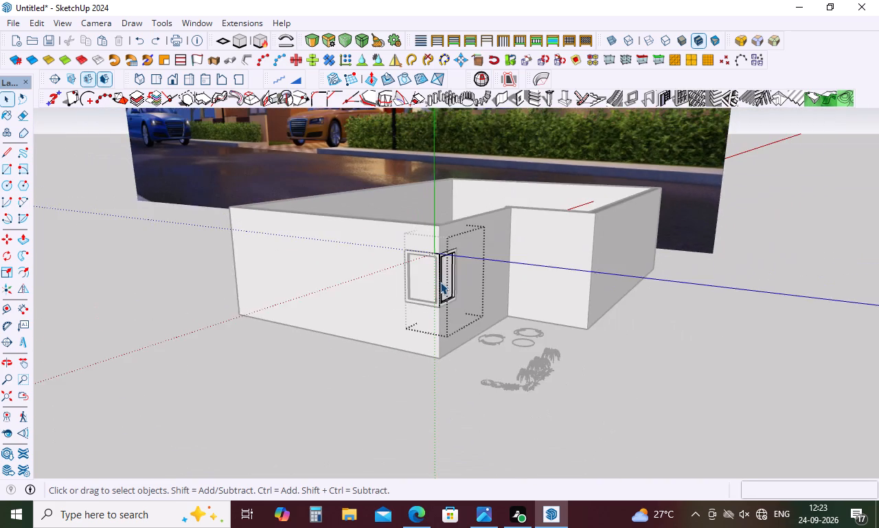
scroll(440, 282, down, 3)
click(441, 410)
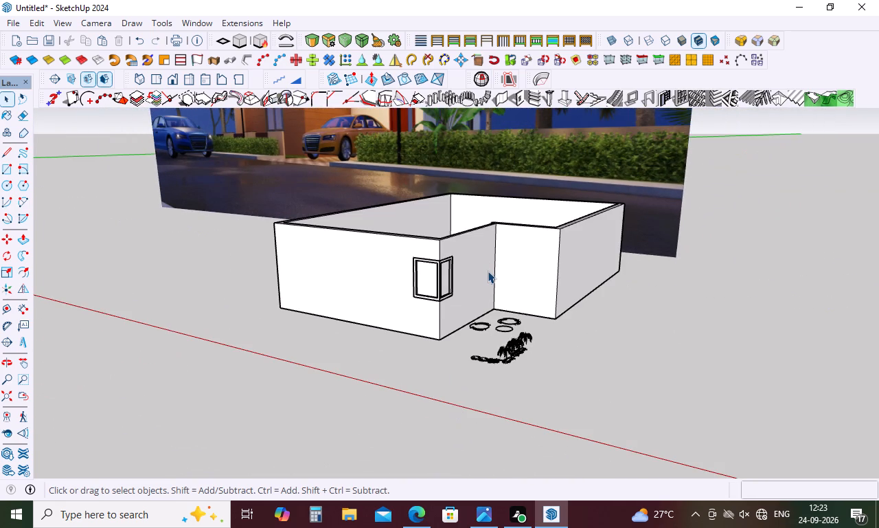
On the ground-floor plan, measure from the outer wall corner by the entrance to the near edge of the living-room window.
scroll(488, 271, up, 3)
scroll(484, 274, down, 9)
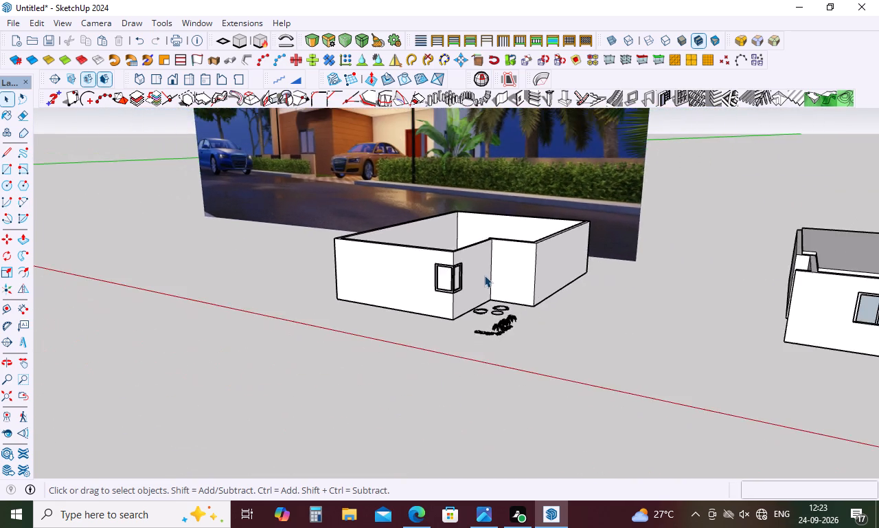
scroll(484, 275, down, 5)
middle_drag(488, 276, 556, 366)
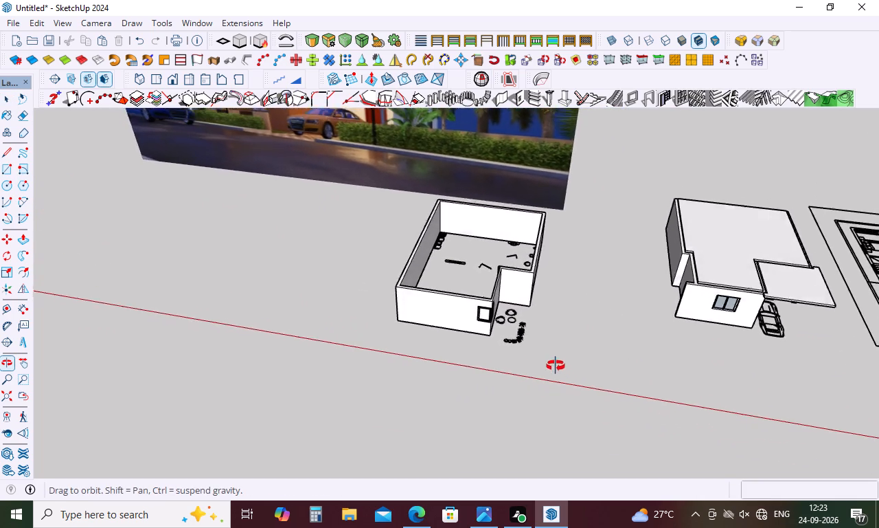
middle_drag(556, 366, 543, 355)
scroll(543, 355, down, 4)
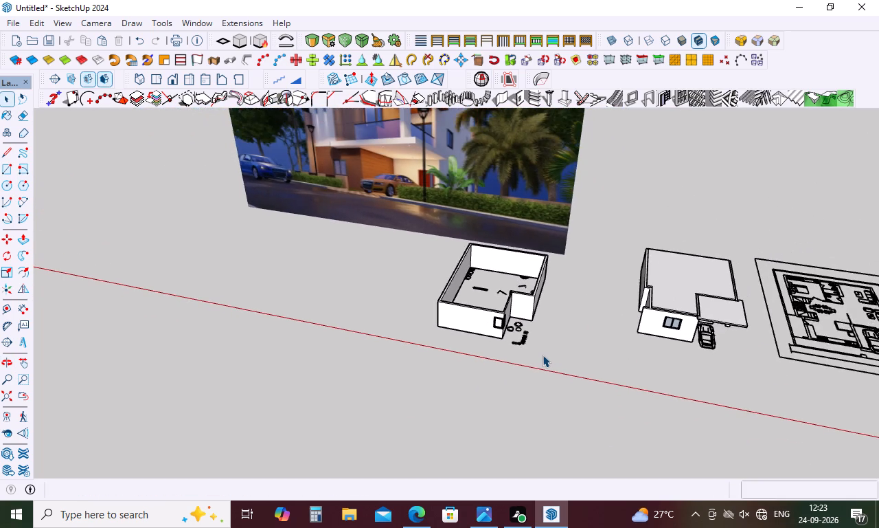
scroll(543, 355, down, 3)
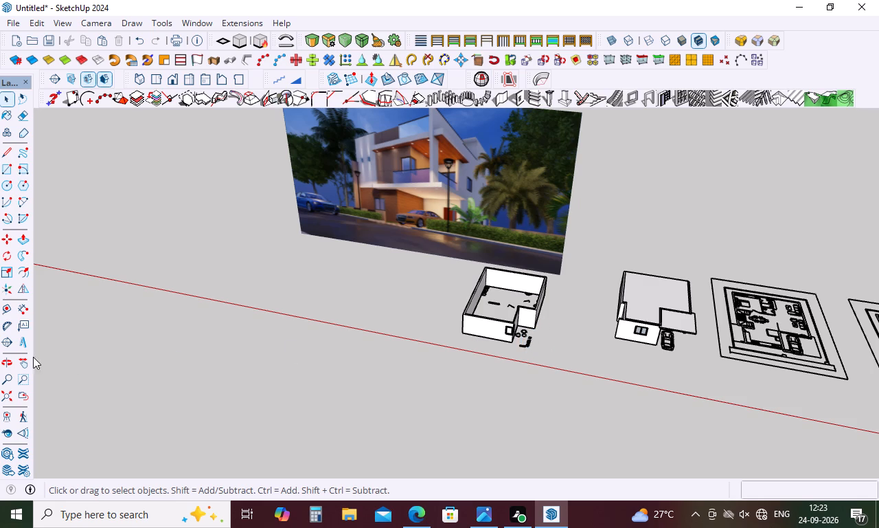
click(23, 312)
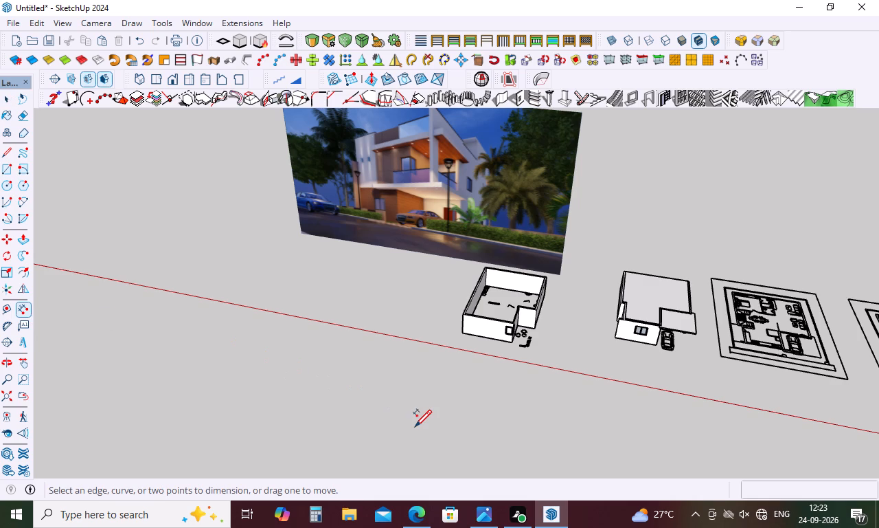
scroll(415, 426, down, 3)
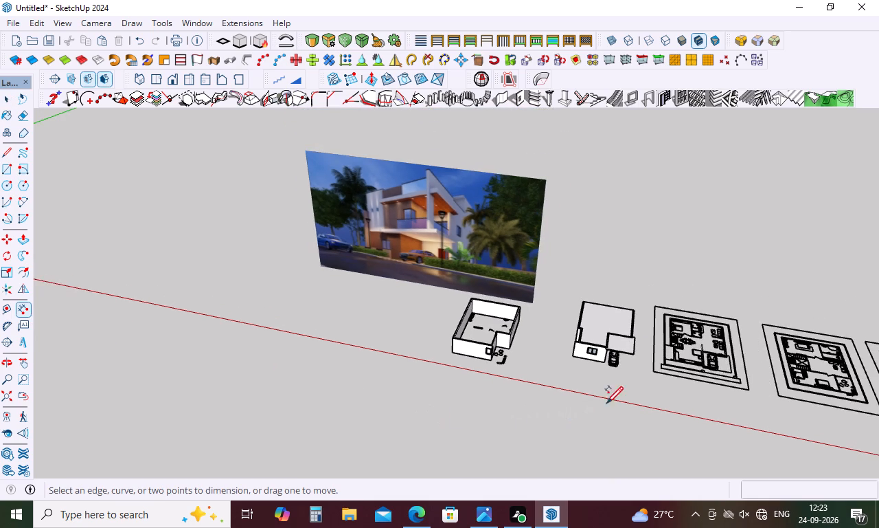
scroll(758, 356, up, 18)
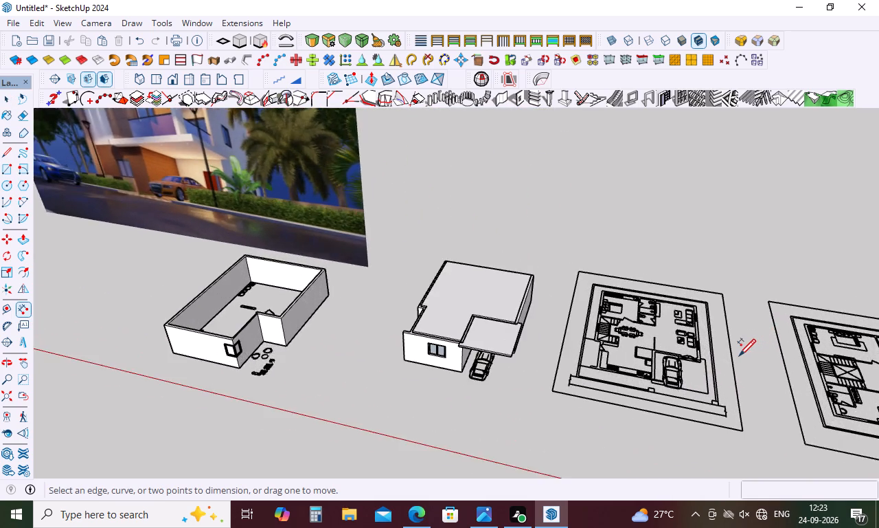
scroll(739, 355, up, 13)
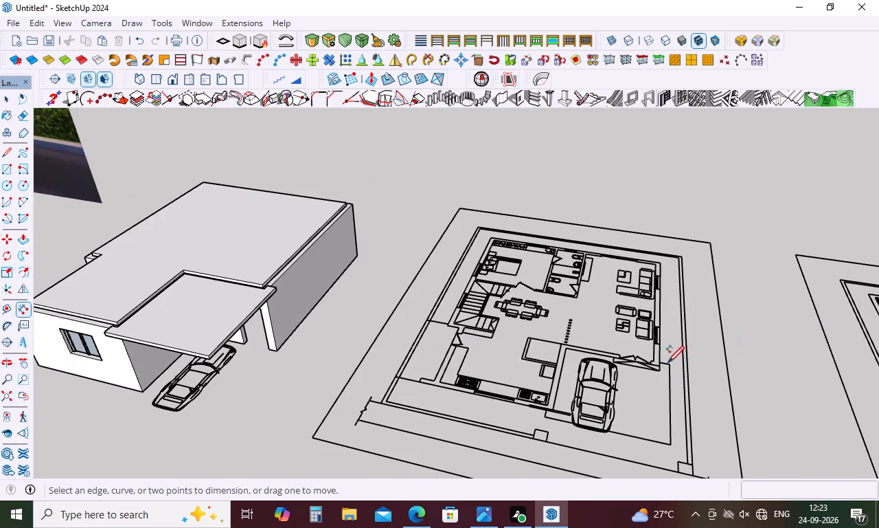
scroll(648, 351, up, 11)
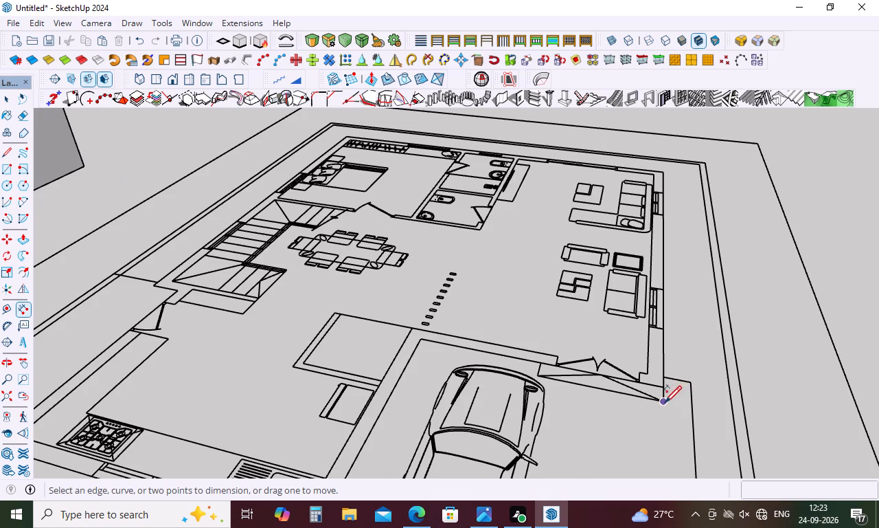
click(665, 401)
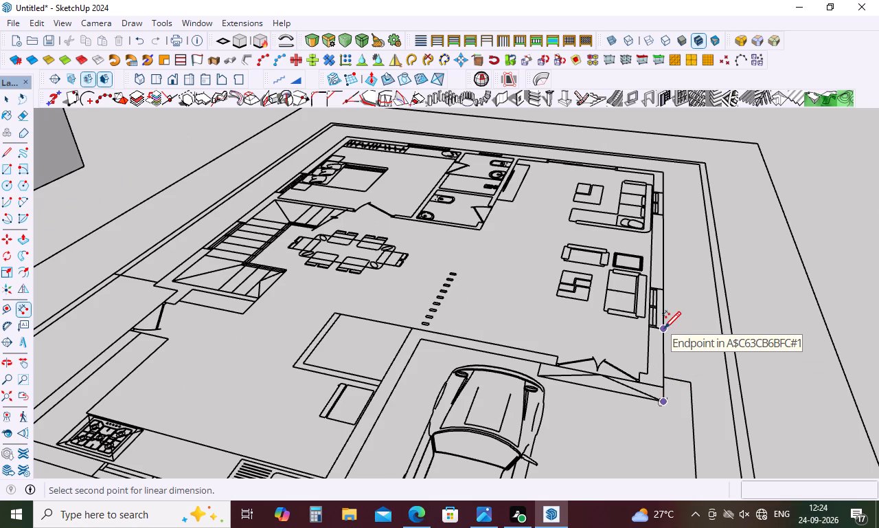
click(664, 327)
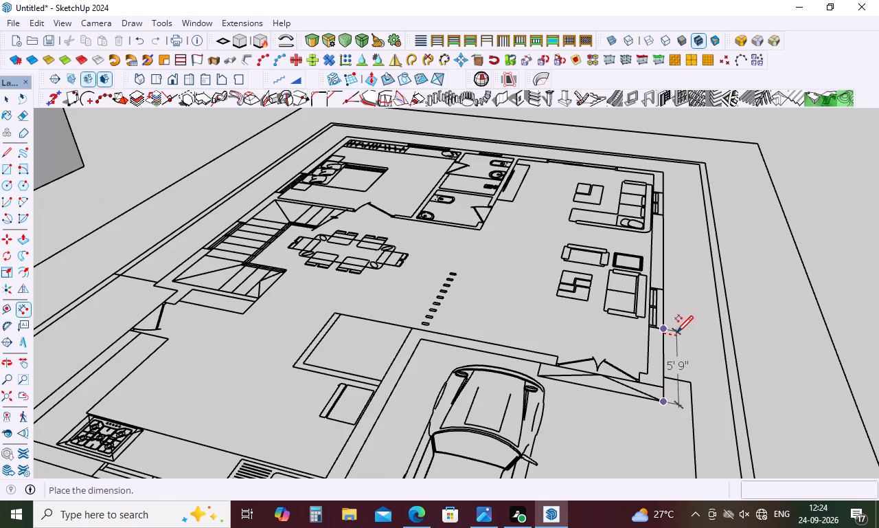
key(Escape)
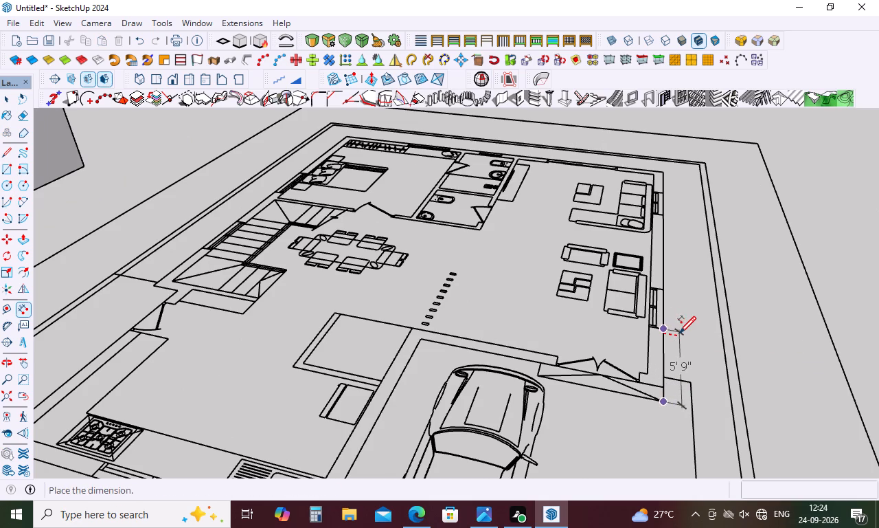
Place a vertical guide 5'9" from the front edge of the ground-floor model's long side wall beside the entrance.
scroll(680, 327, down, 15)
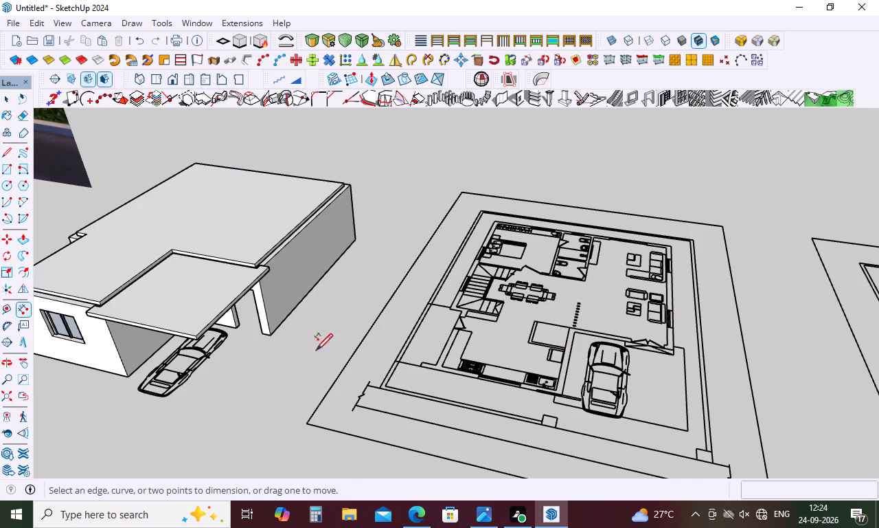
key(t)
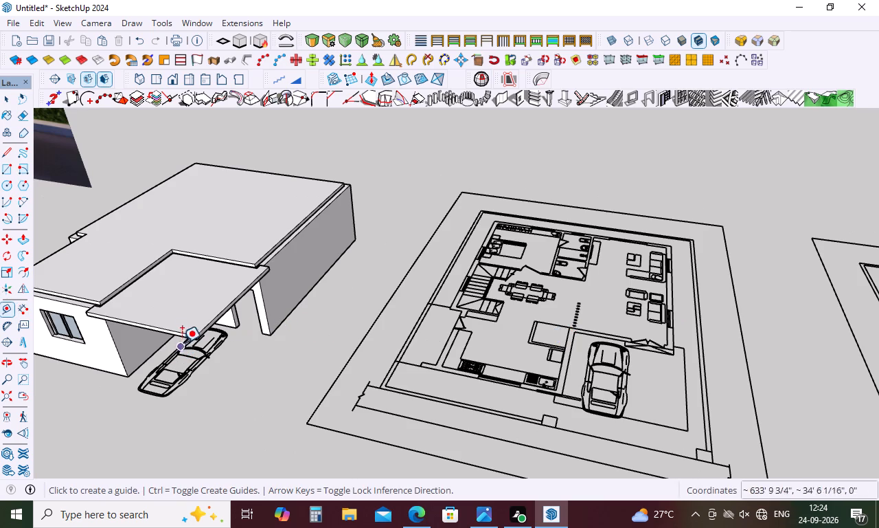
scroll(551, 352, down, 3)
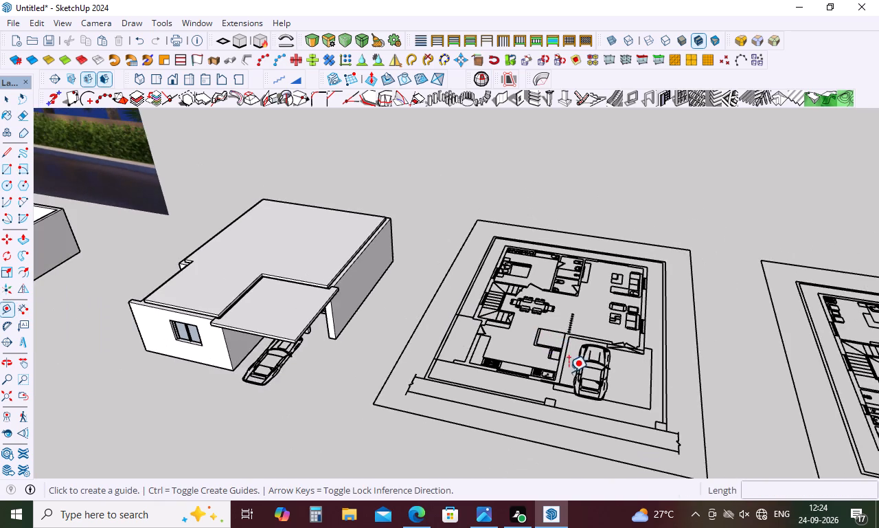
middle_drag(570, 373, 429, 289)
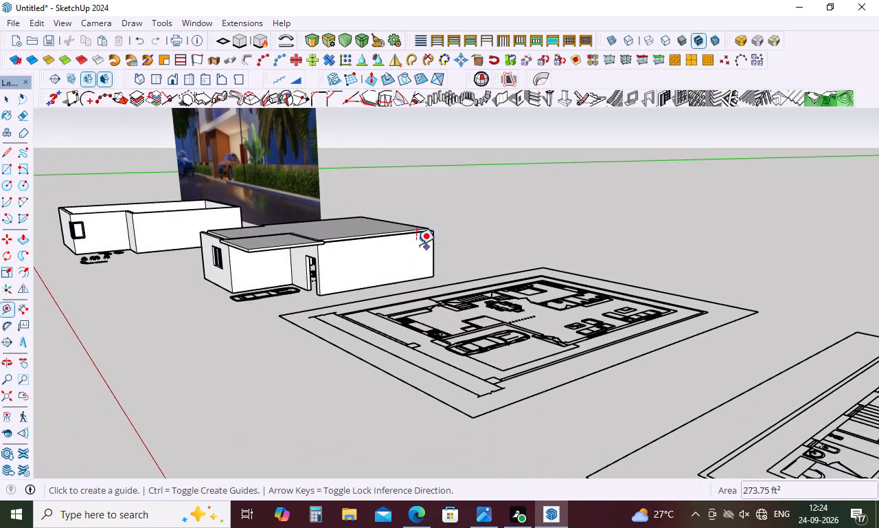
scroll(405, 241, up, 10)
scroll(303, 248, up, 4)
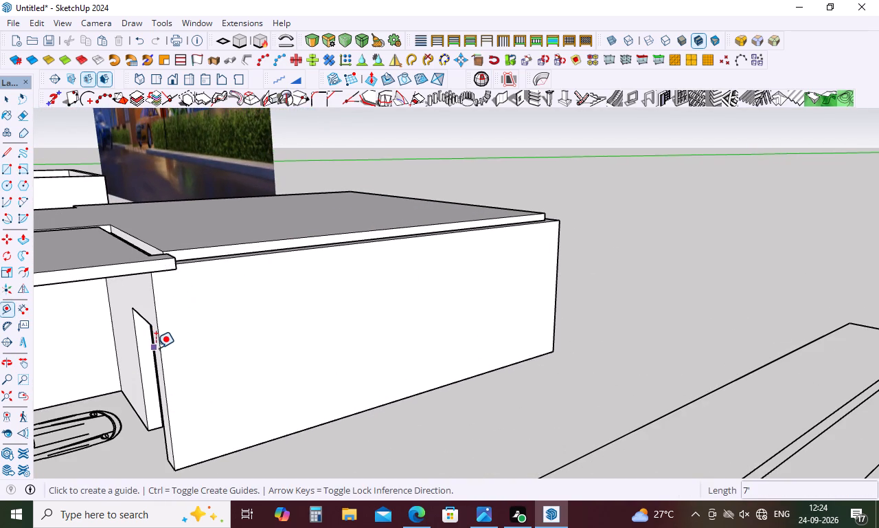
click(158, 355)
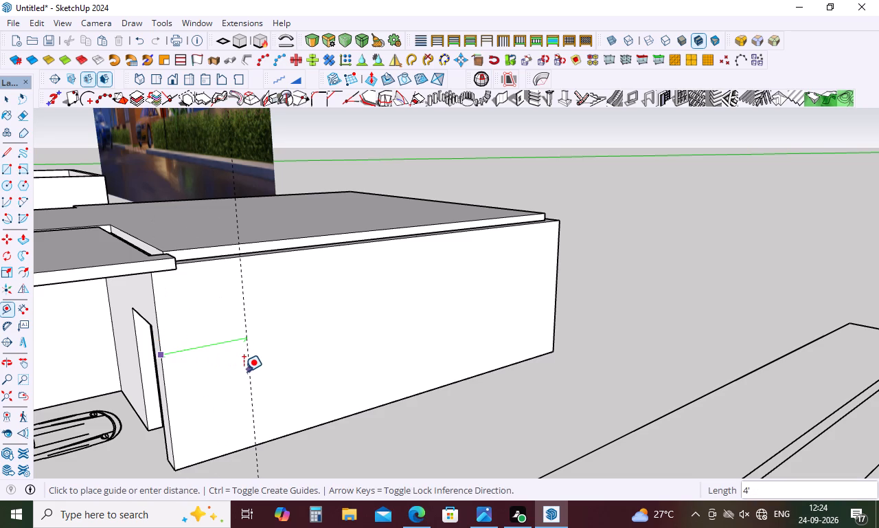
text(5'9")
key(Return)
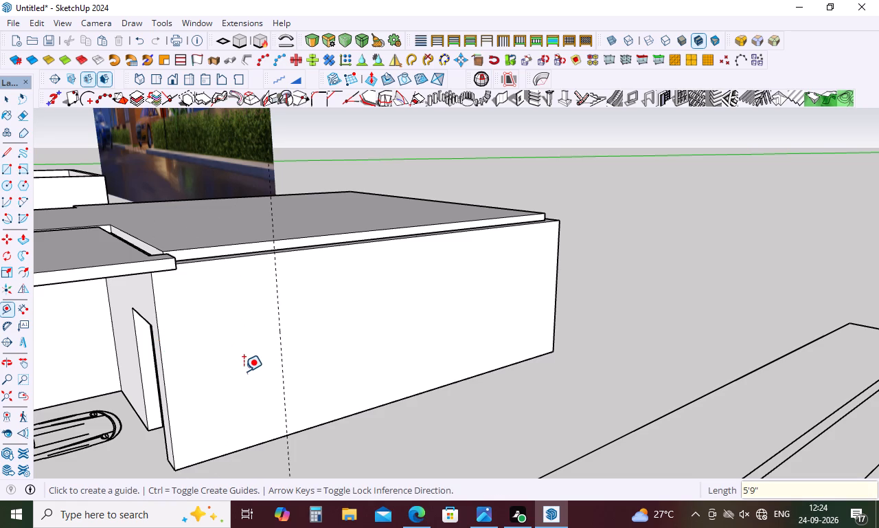
Place a horizontal guide 4' above the bottom edge of the same ground-floor side wall.
click(308, 426)
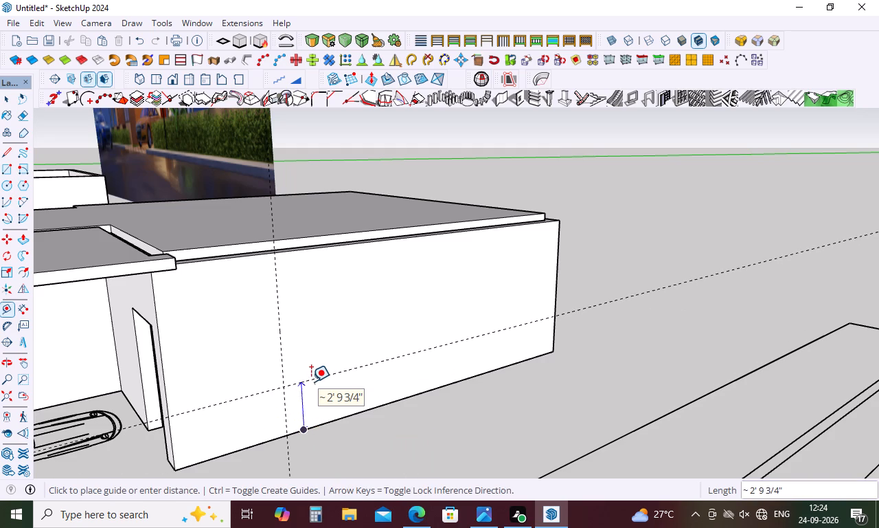
text(4')
key(Return)
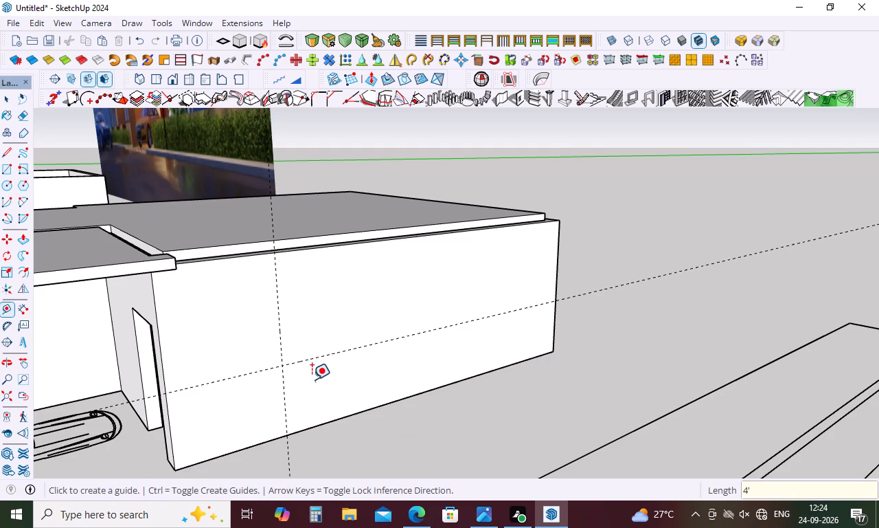
On the ground-floor plan, measure the width of the living-room window.
key(Escape)
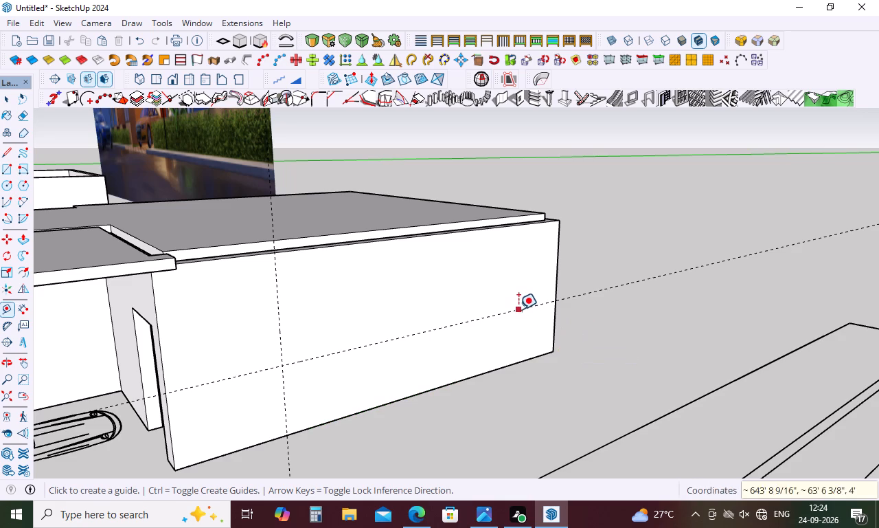
scroll(453, 269, down, 13)
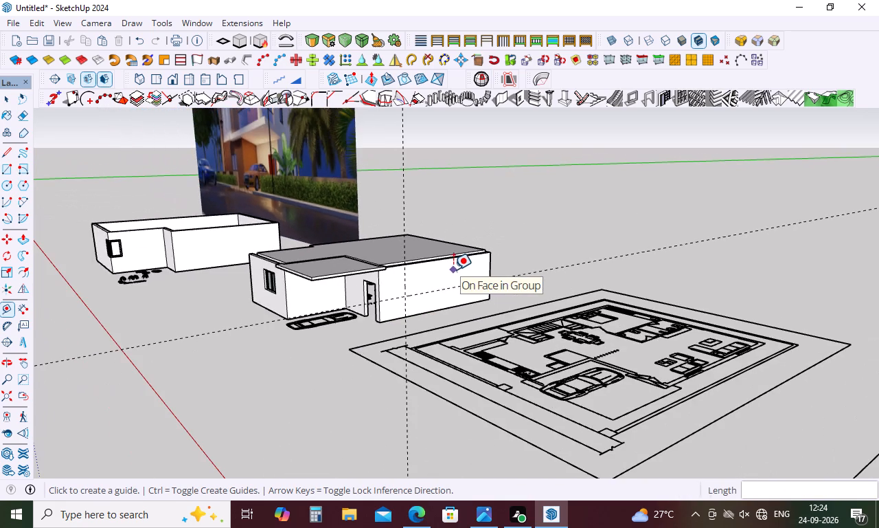
key(space)
click(16, 308)
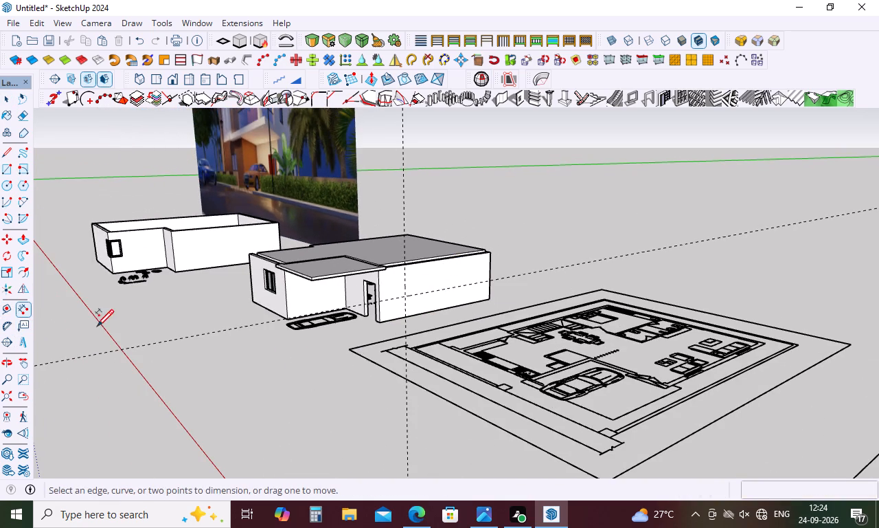
scroll(694, 380, up, 8)
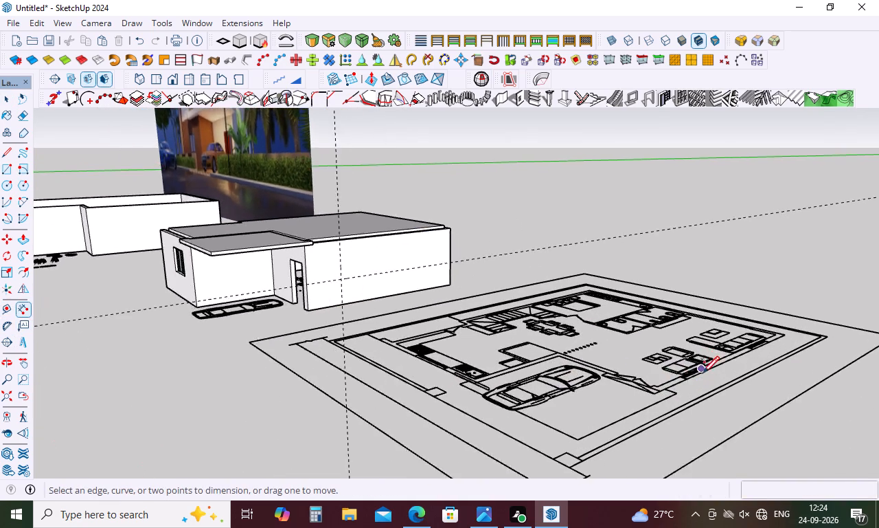
scroll(703, 372, up, 8)
click(666, 393)
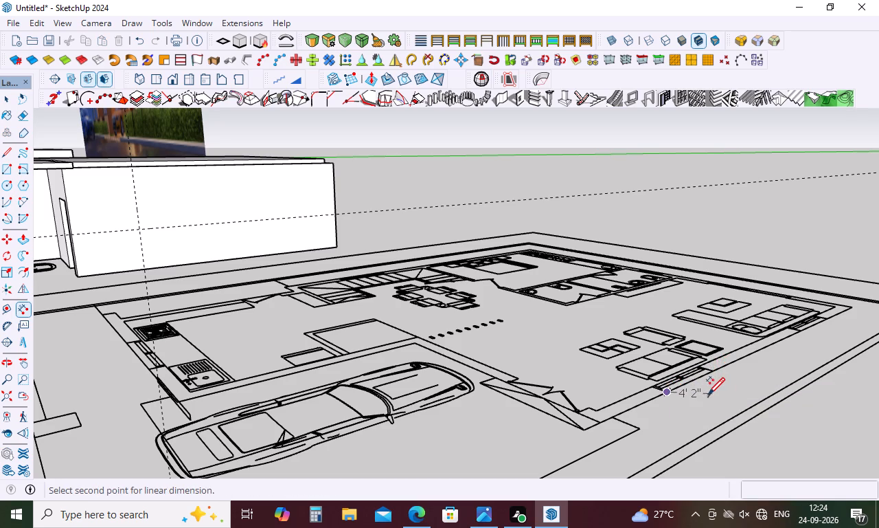
key(Escape)
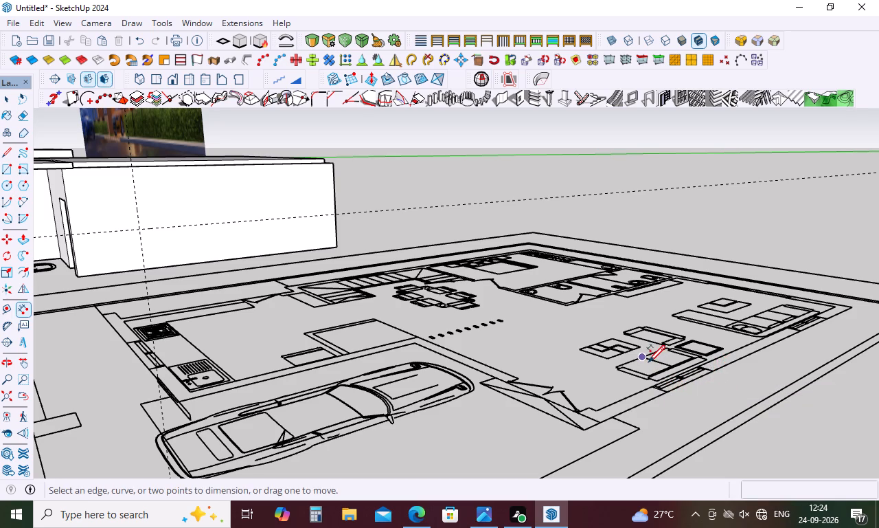
scroll(648, 360, down, 13)
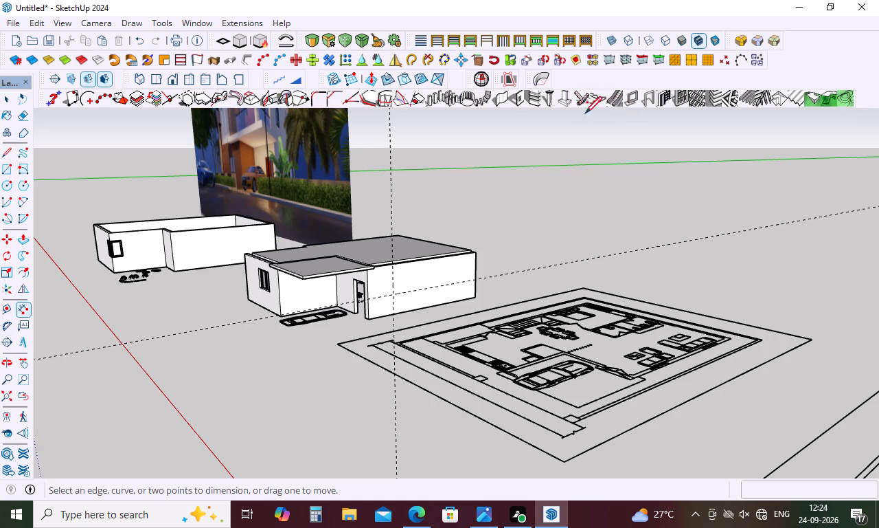
Inside the ground-floor walls group, cut a 4' wide by 4' high opening in the side wall where the two guides cross.
click(521, 97)
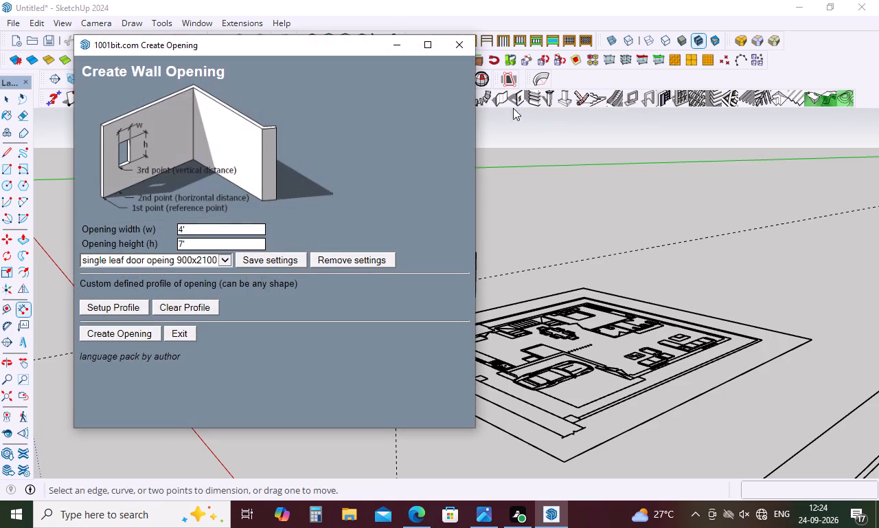
click(187, 242)
key(BackSpace)
text(4')
click(146, 335)
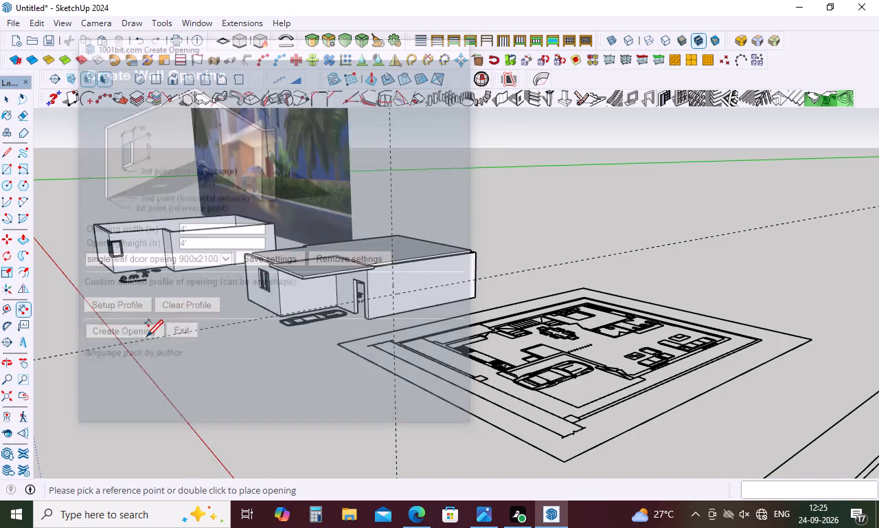
key(space)
double_click(377, 300)
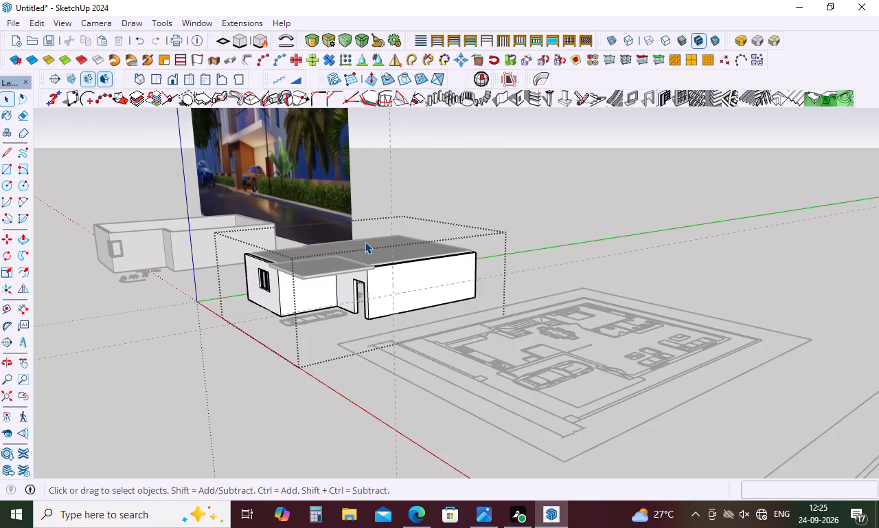
click(520, 105)
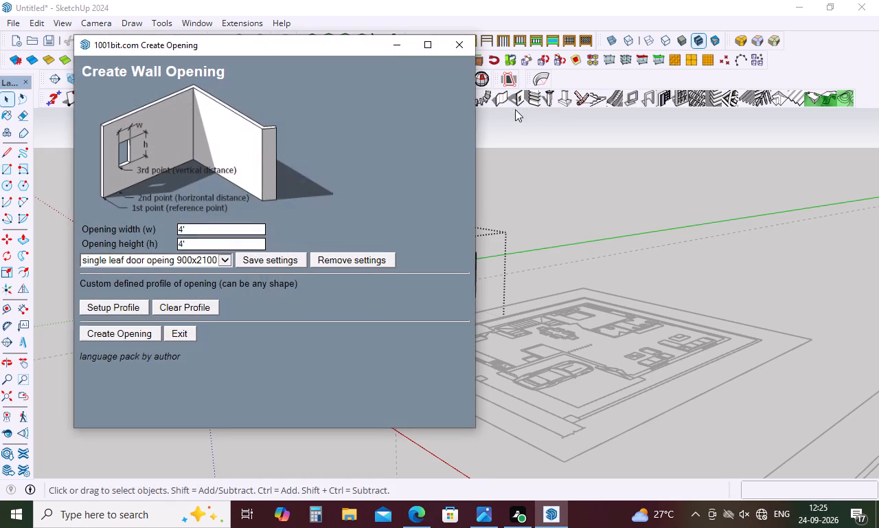
click(135, 334)
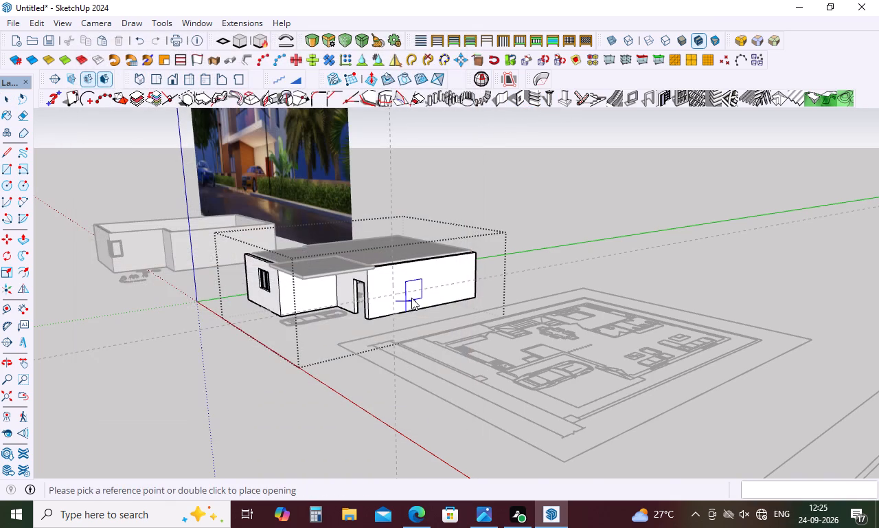
scroll(413, 296, up, 15)
scroll(420, 276, up, 6)
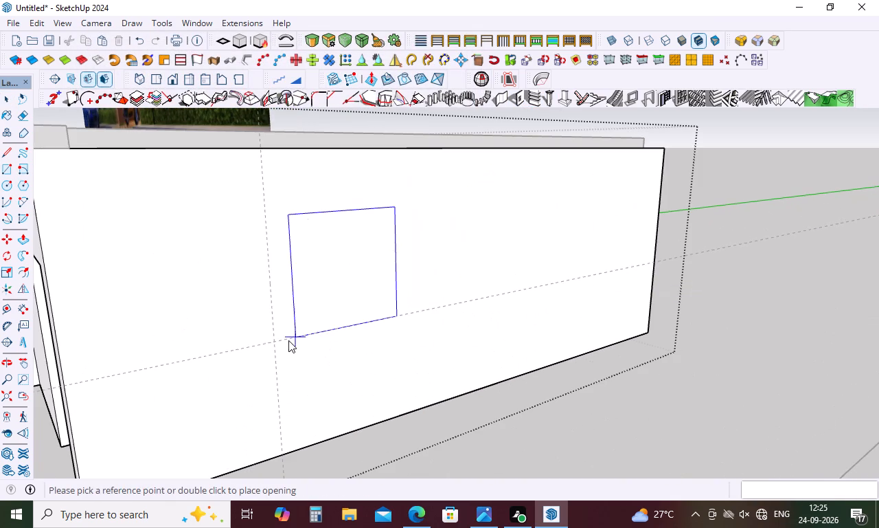
double_click(273, 340)
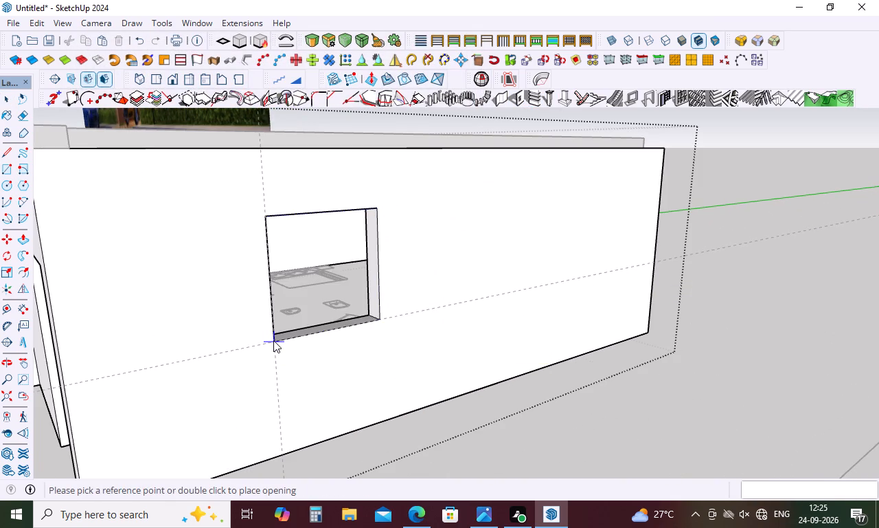
Leave the ground-floor group and, inside the roofless upper-floor walls group, place a horizontal guide 4' above the long side wall's bottom edge.
scroll(502, 324, down, 20)
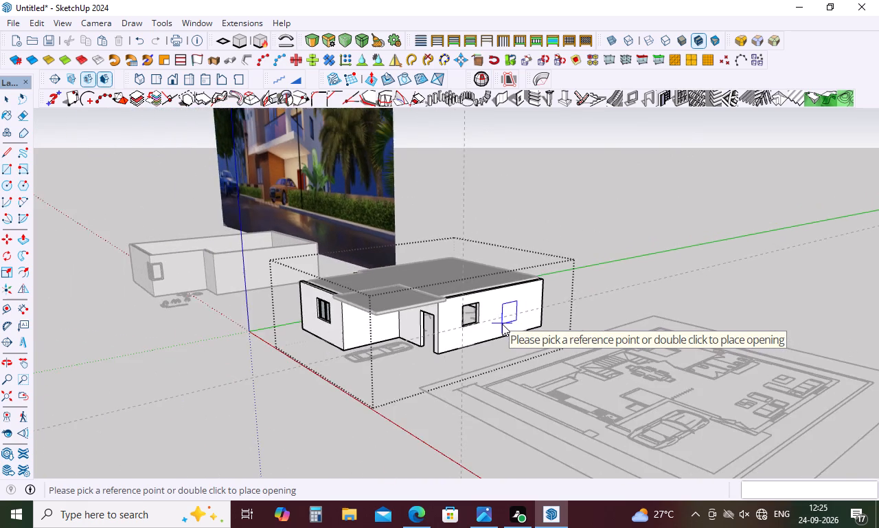
scroll(502, 324, down, 4)
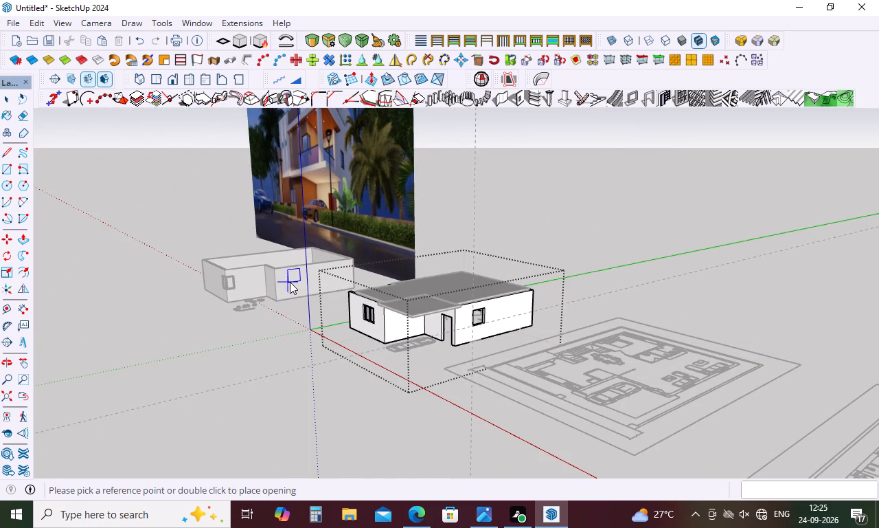
scroll(293, 278, up, 19)
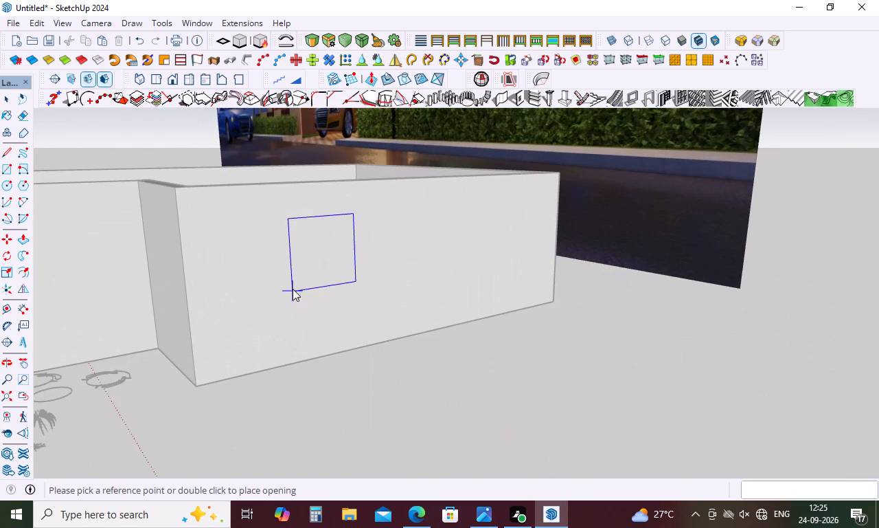
key(space)
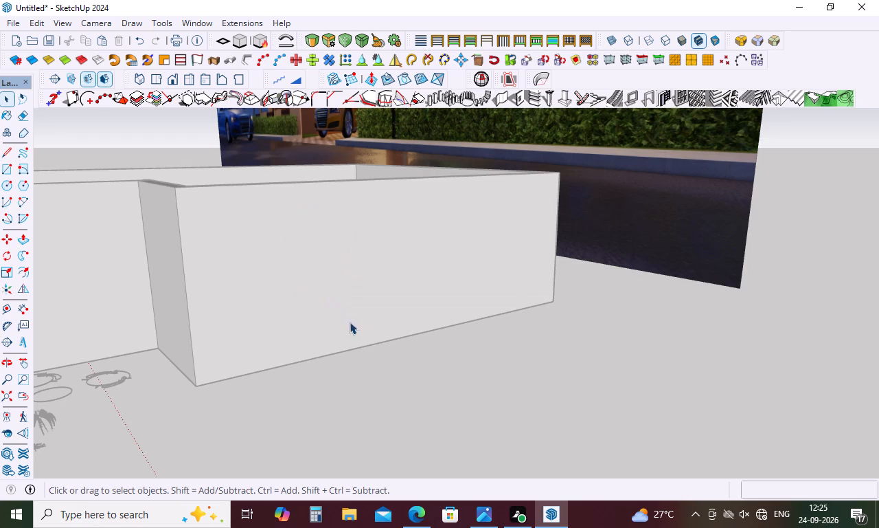
scroll(363, 332, down, 20)
scroll(363, 332, down, 7)
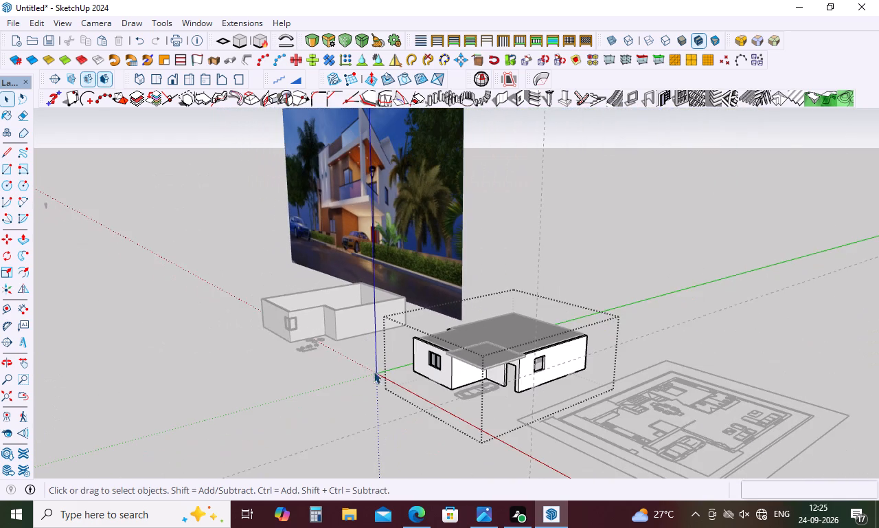
click(376, 400)
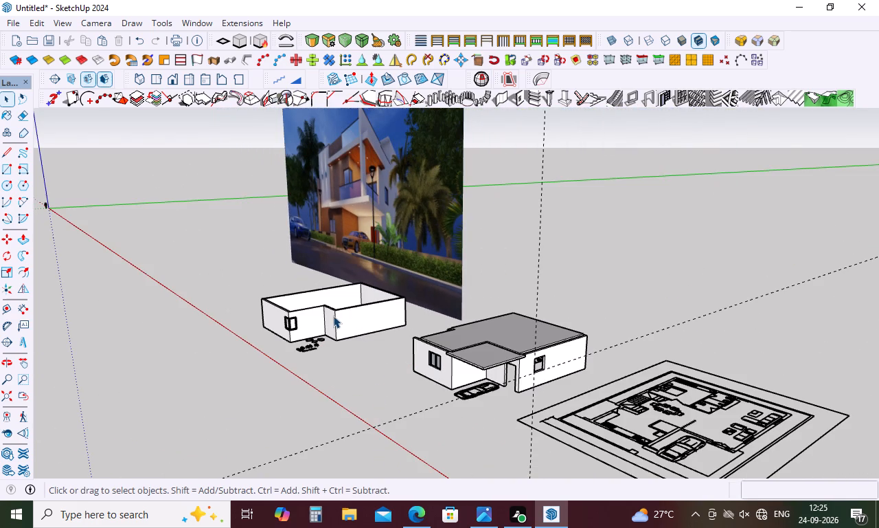
double_click(333, 316)
scroll(333, 316, up, 10)
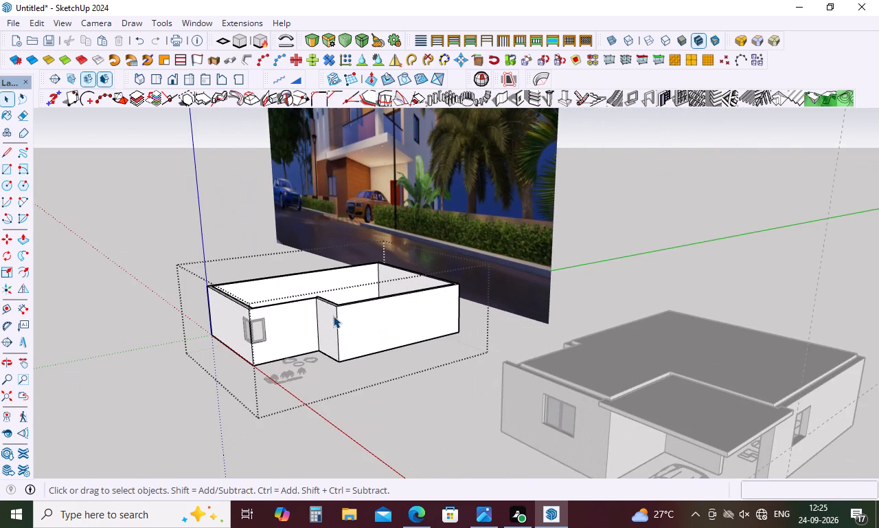
key(t)
click(363, 355)
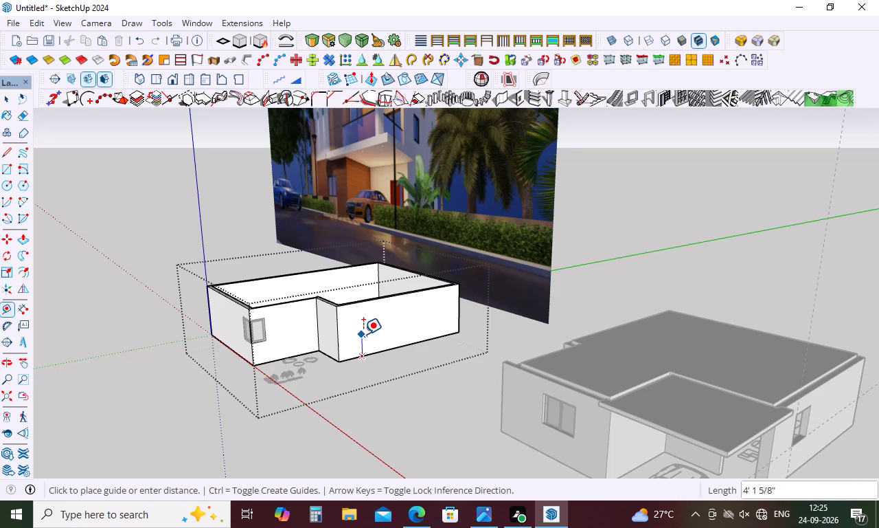
key(space)
scroll(363, 345, up, 6)
key(t)
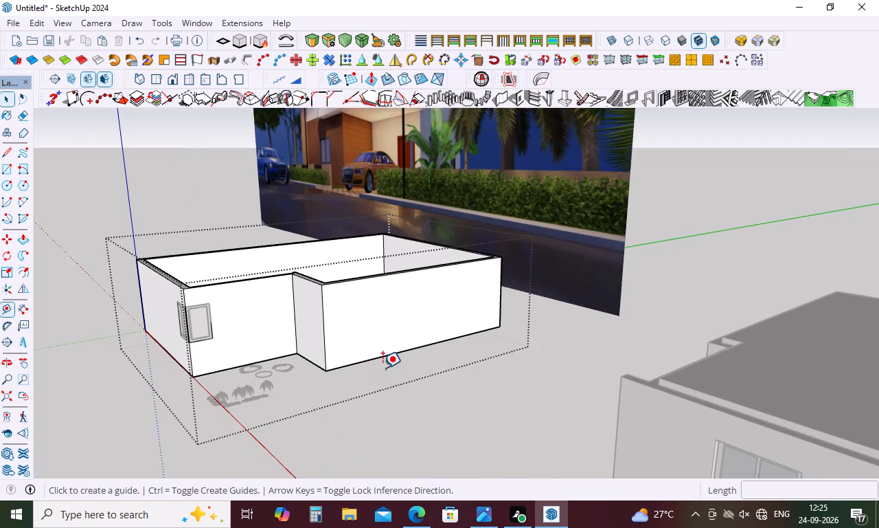
click(385, 353)
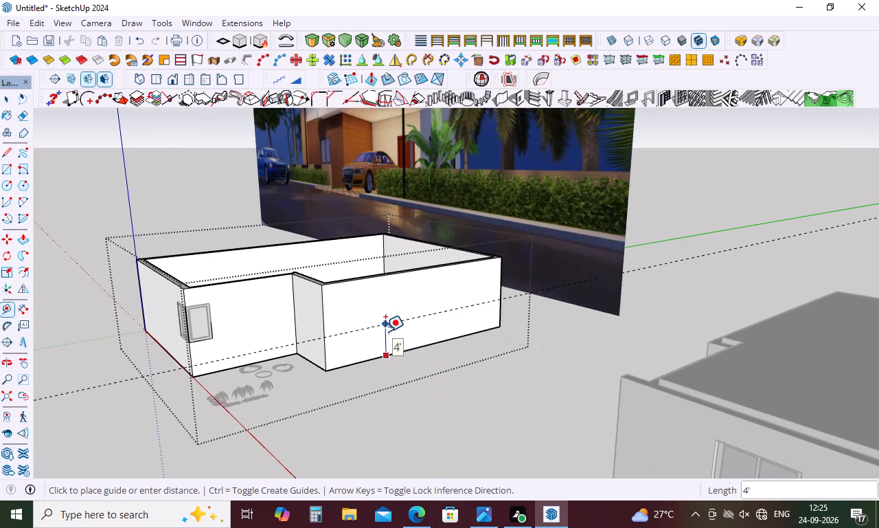
text(4')
key(Return)
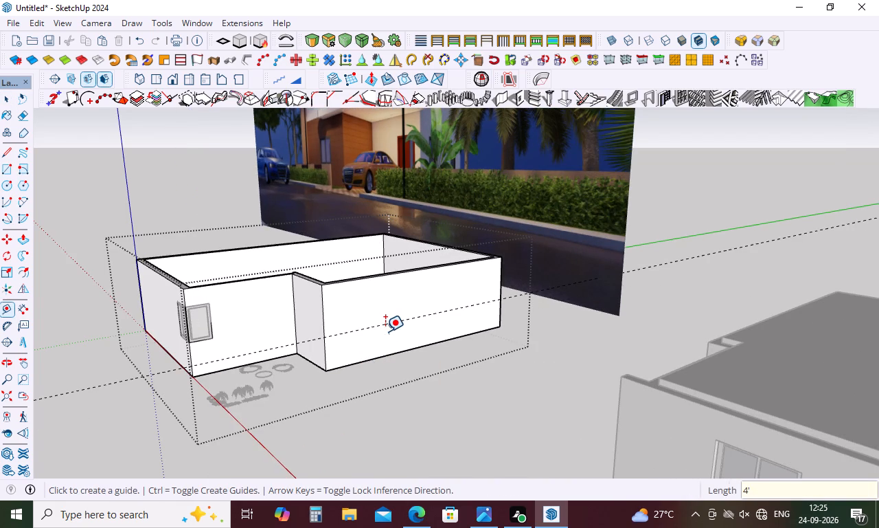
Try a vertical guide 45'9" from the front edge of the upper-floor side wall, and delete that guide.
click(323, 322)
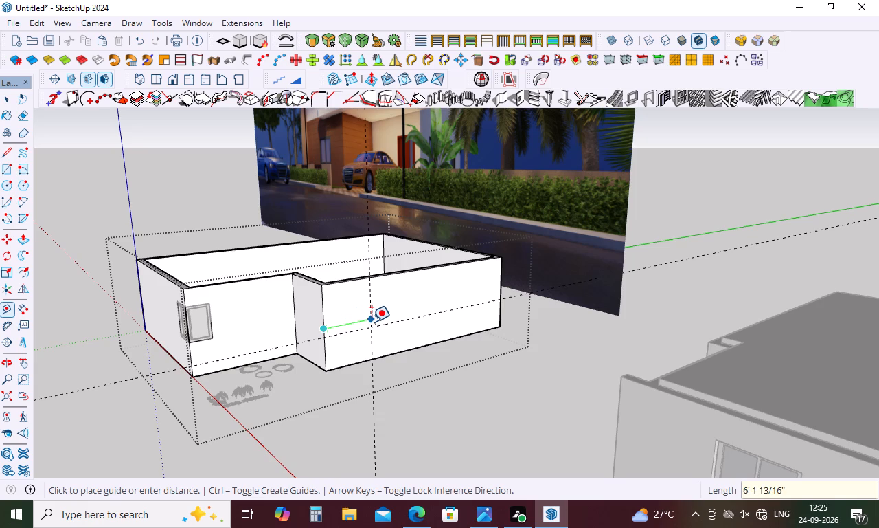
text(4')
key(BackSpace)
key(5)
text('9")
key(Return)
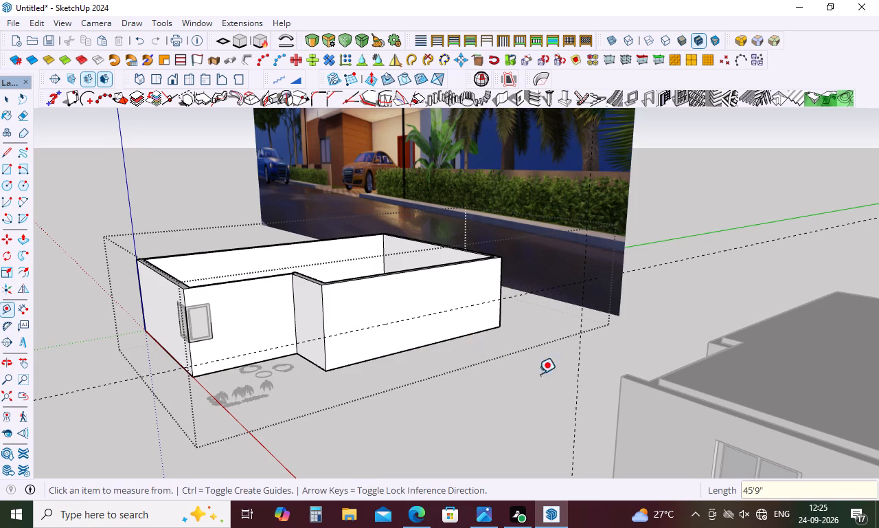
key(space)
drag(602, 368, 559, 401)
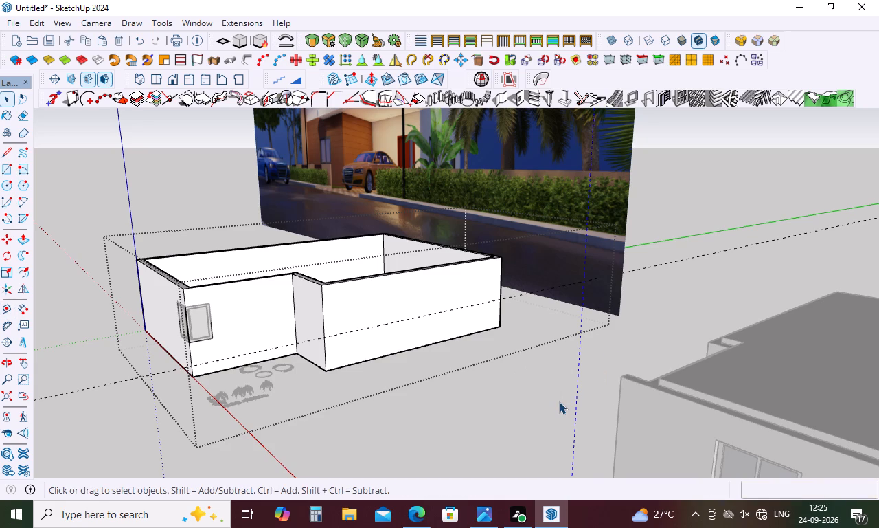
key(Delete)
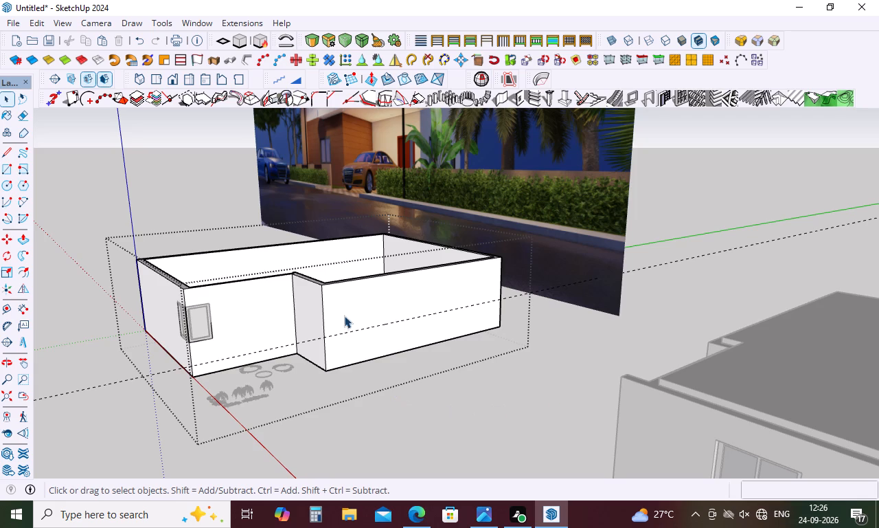
Place a vertical guide 5'9" from the vertical corner edge where the upper-floor side wall steps outward.
key(space)
key(t)
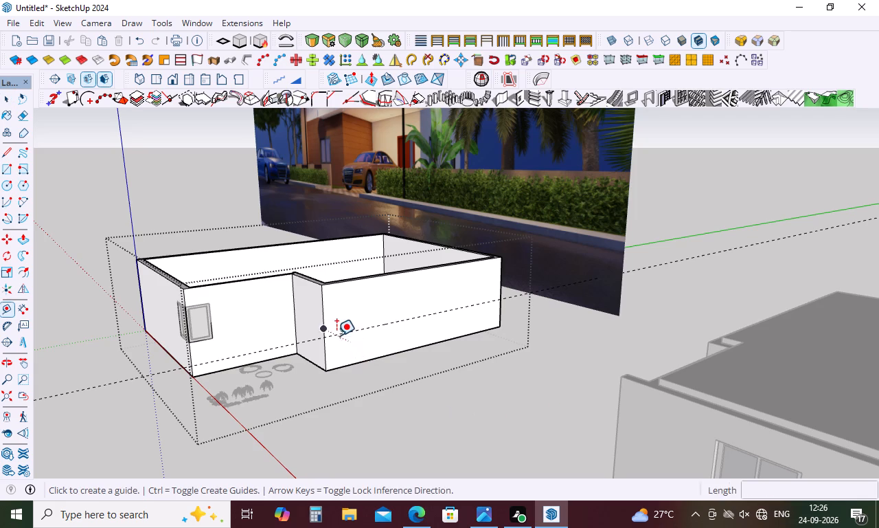
click(321, 318)
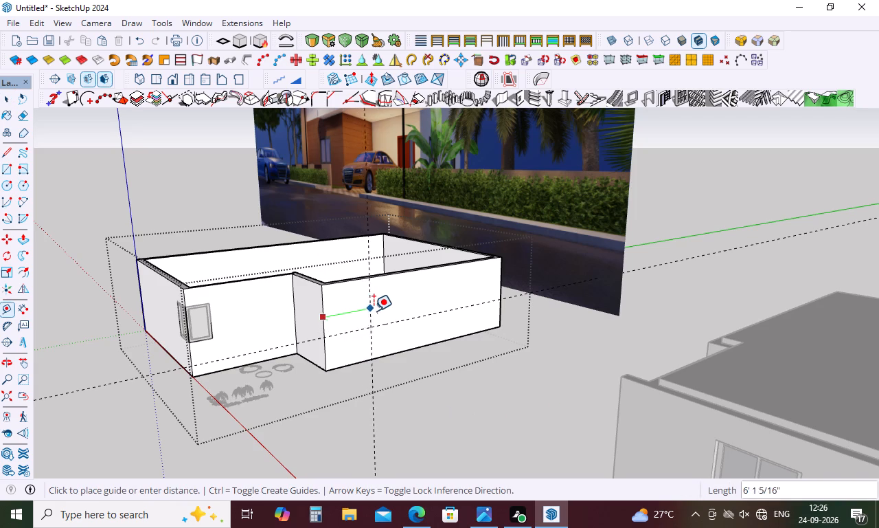
text(5'9)
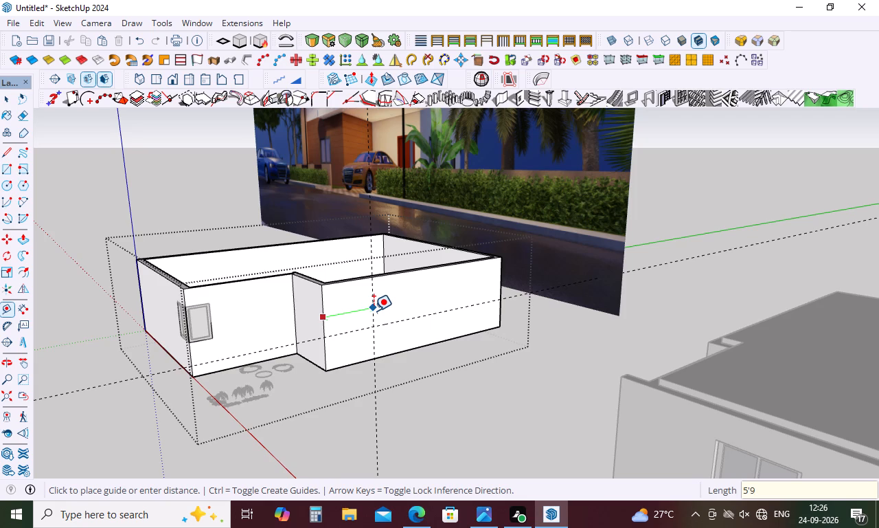
key(shift+quotedbl)
key(Return)
key(space)
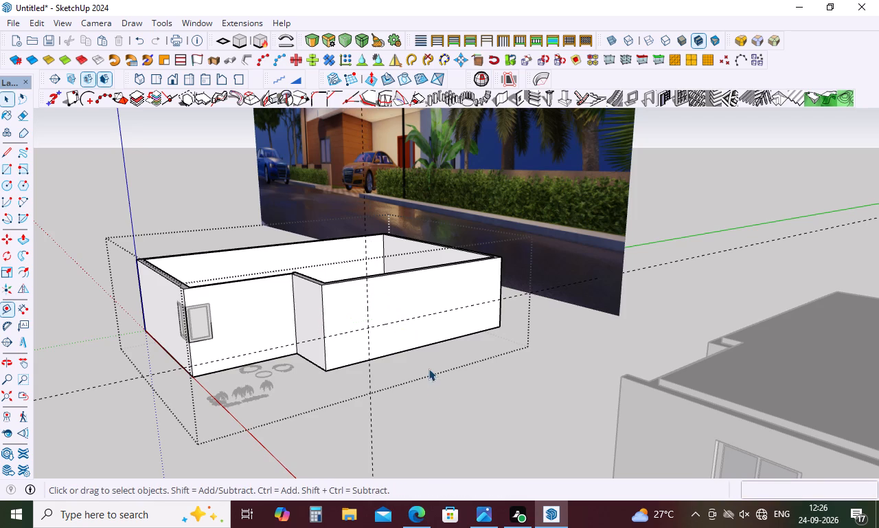
Cut a 4' wide by 4' high opening in the upper-floor side wall where the vertical and horizontal guides cross.
scroll(459, 360, down, 3)
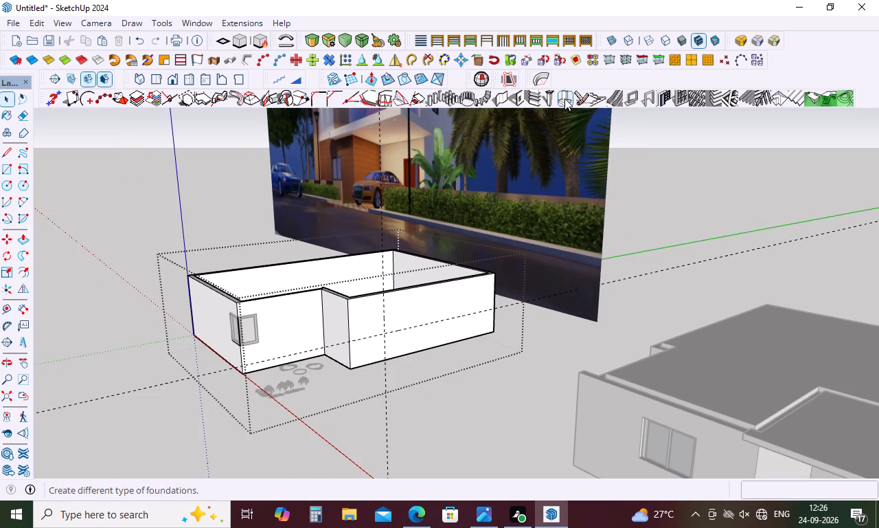
click(629, 94)
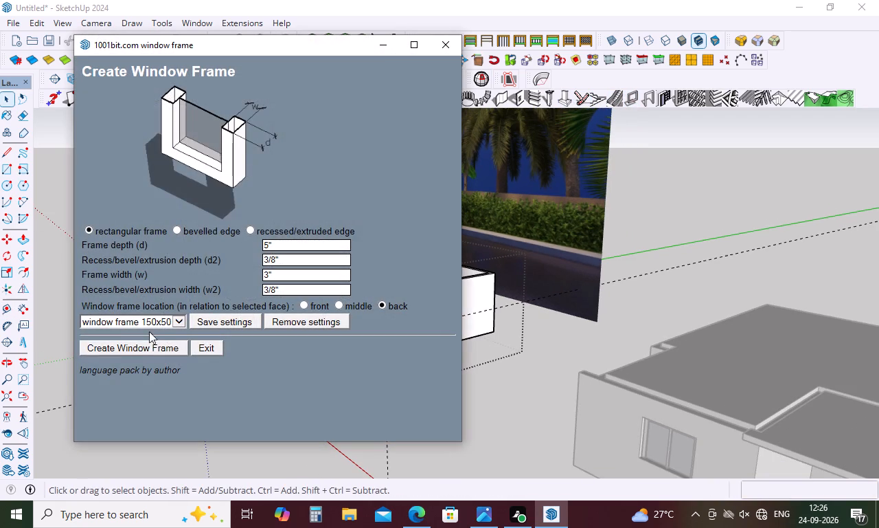
click(127, 345)
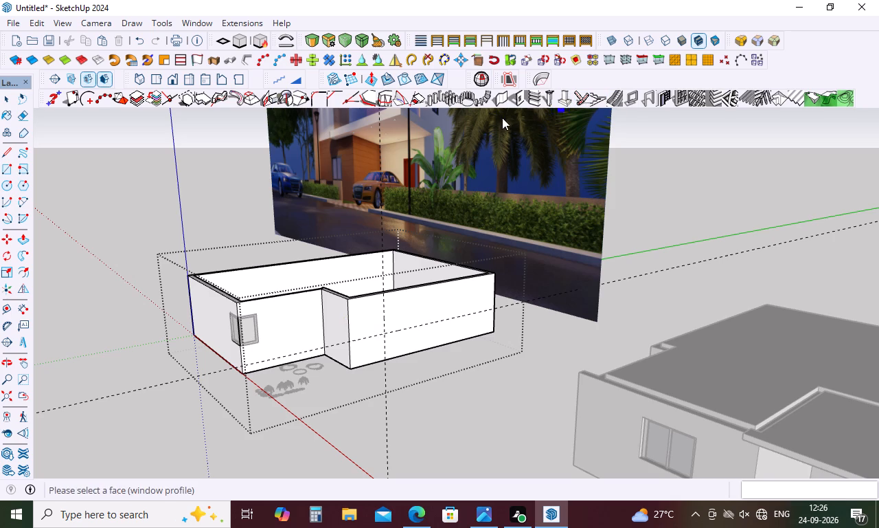
click(519, 101)
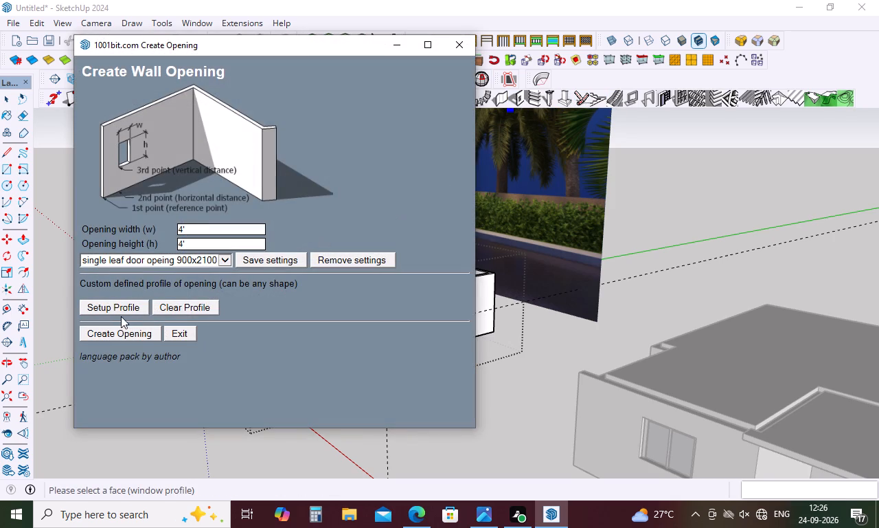
click(130, 335)
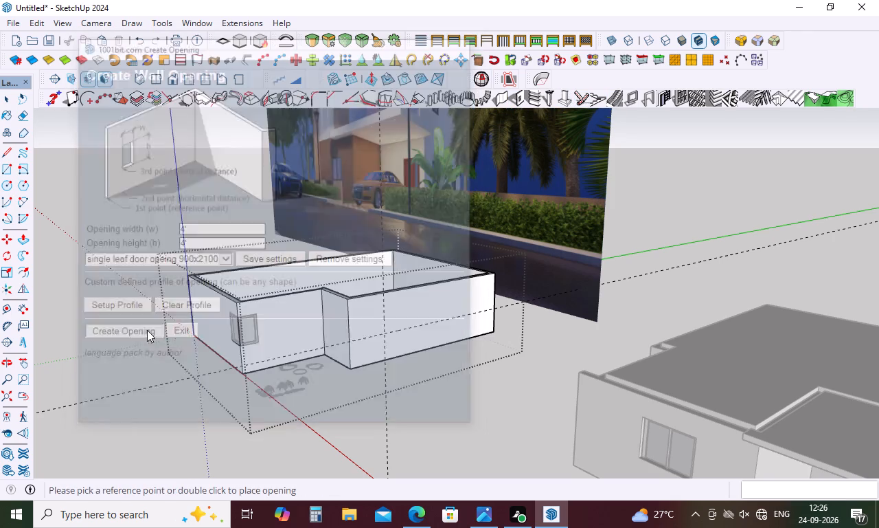
double_click(387, 331)
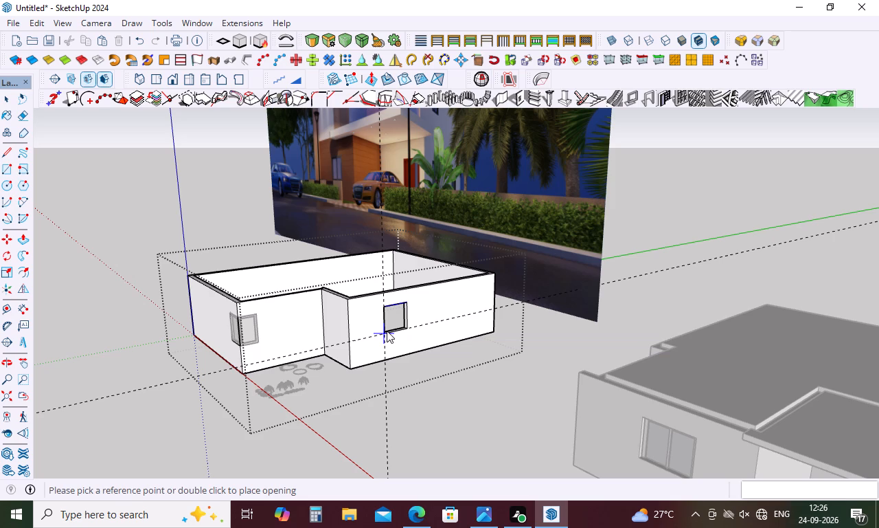
scroll(474, 324, up, 3)
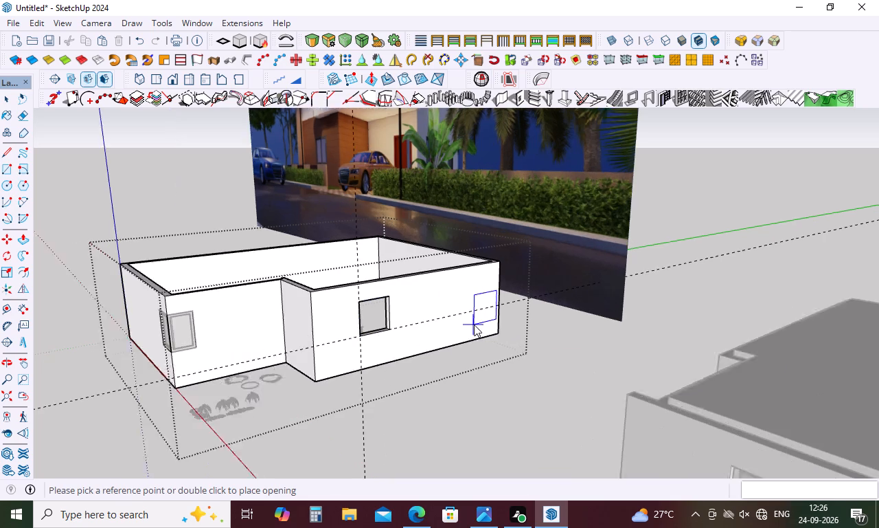
scroll(475, 324, up, 4)
scroll(475, 324, down, 5)
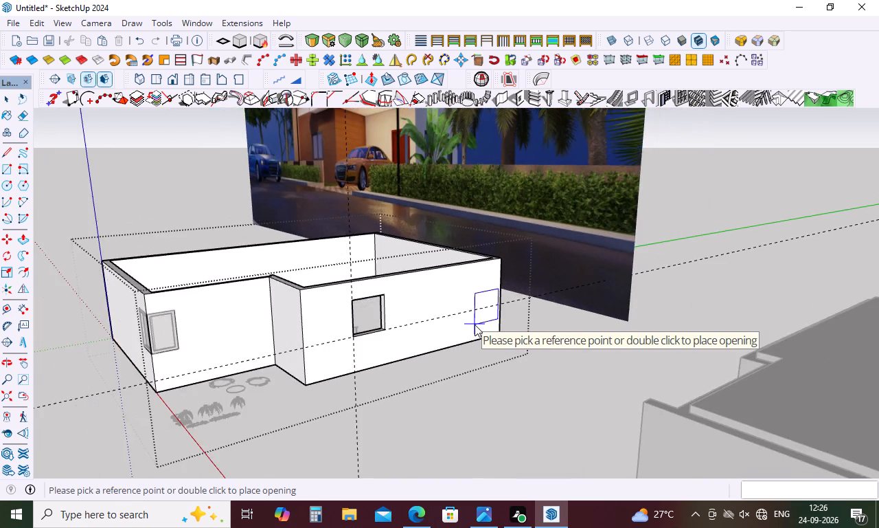
scroll(475, 324, down, 8)
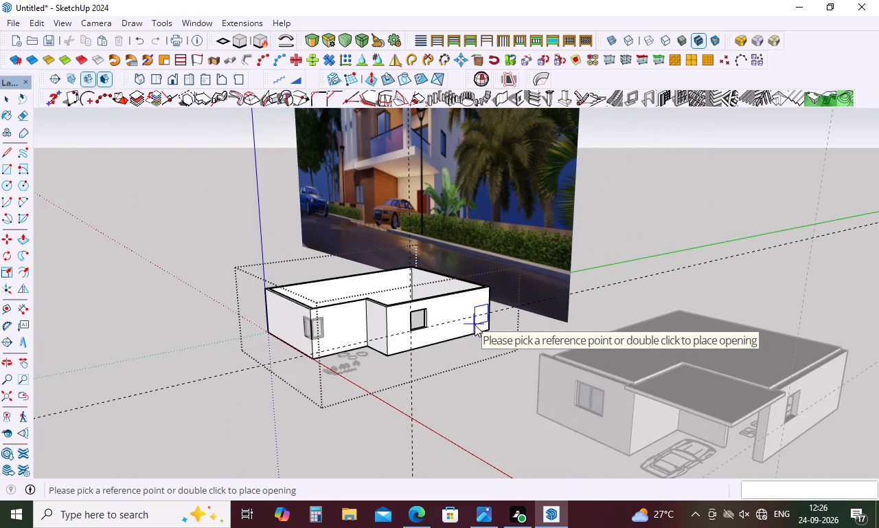
key(Escape)
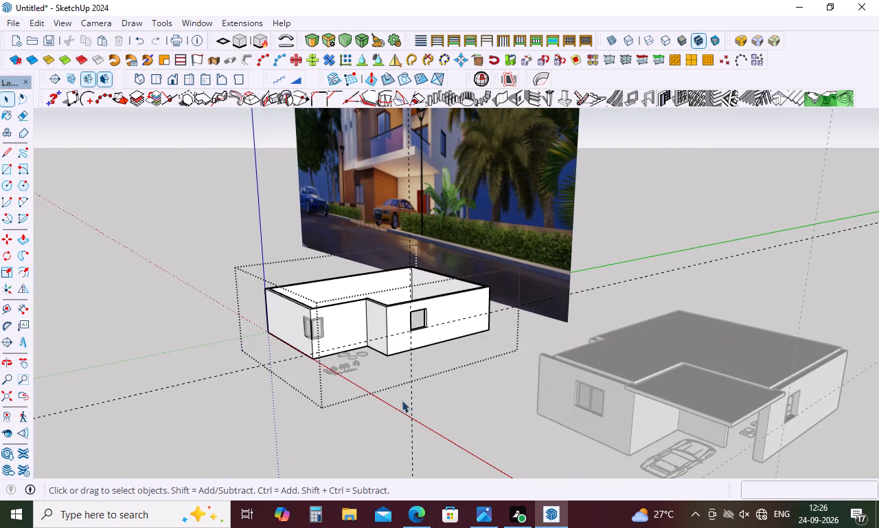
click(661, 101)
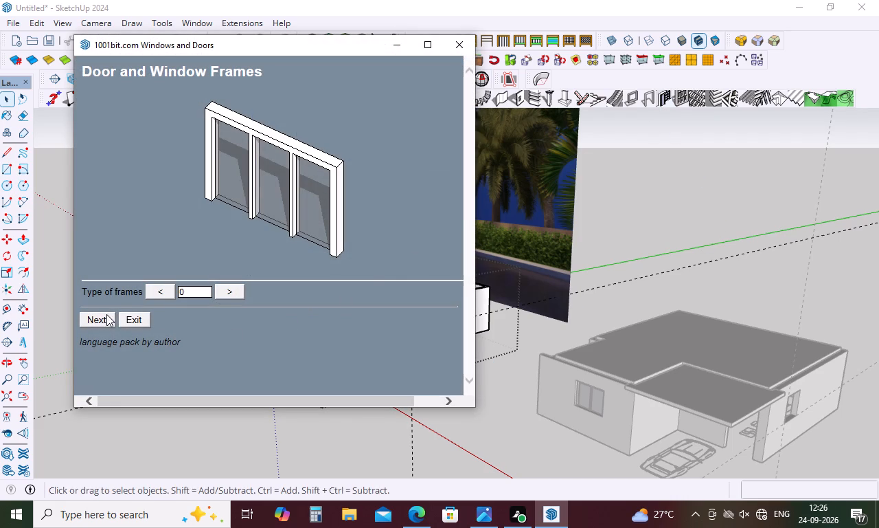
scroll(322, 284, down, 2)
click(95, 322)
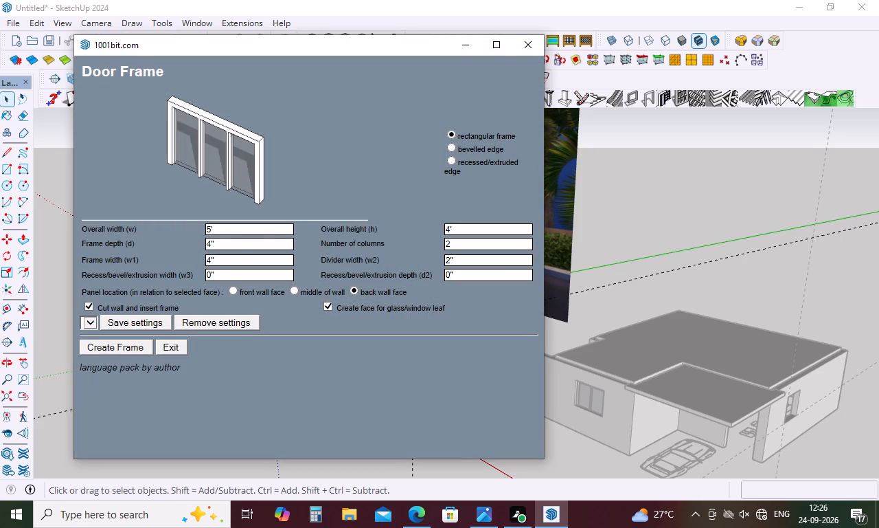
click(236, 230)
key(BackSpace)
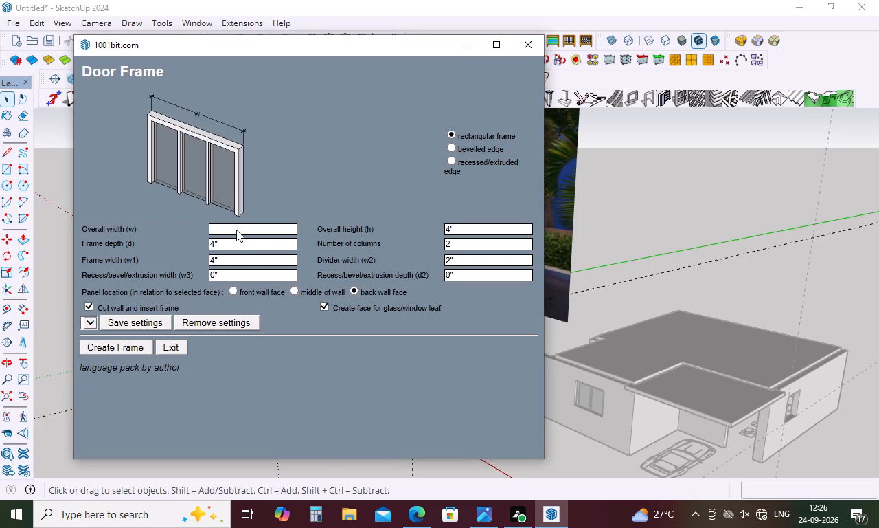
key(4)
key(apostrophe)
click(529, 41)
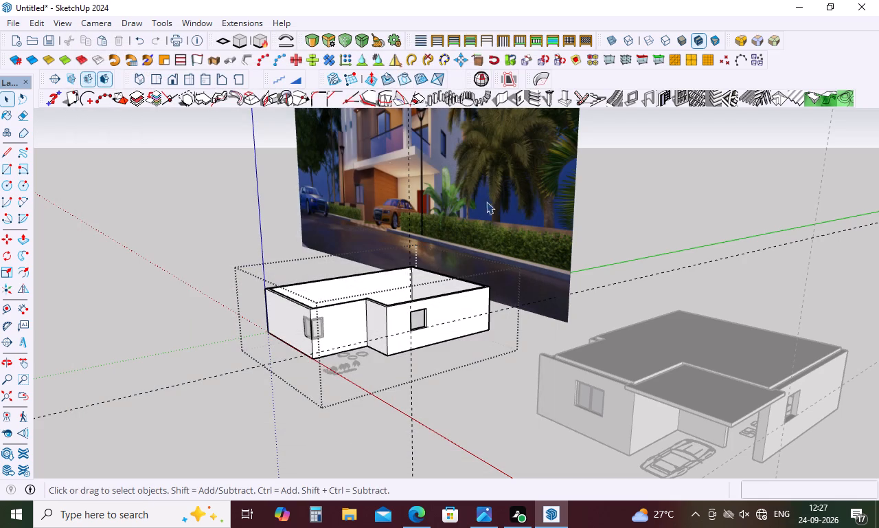
Set up a type 0 rectangular door and window frame with an overall width of 4' for insertion.
scroll(448, 140, up, 8)
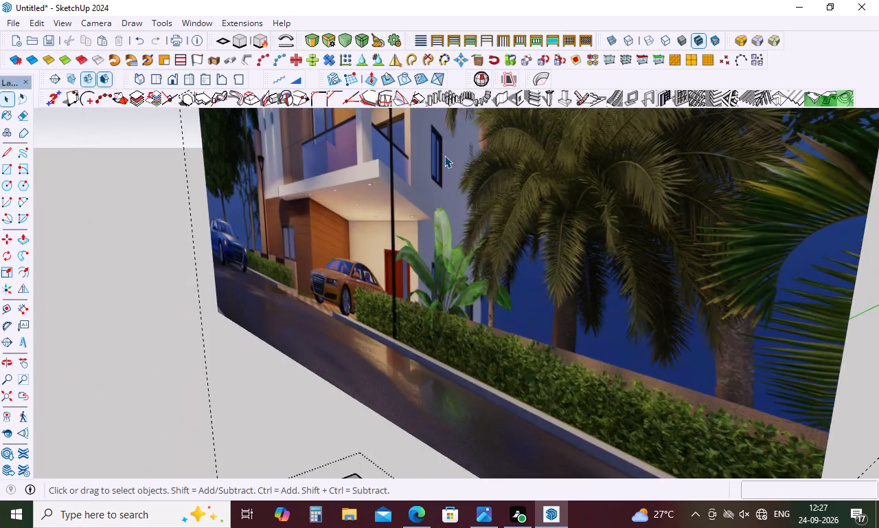
scroll(444, 155, up, 4)
scroll(444, 155, down, 17)
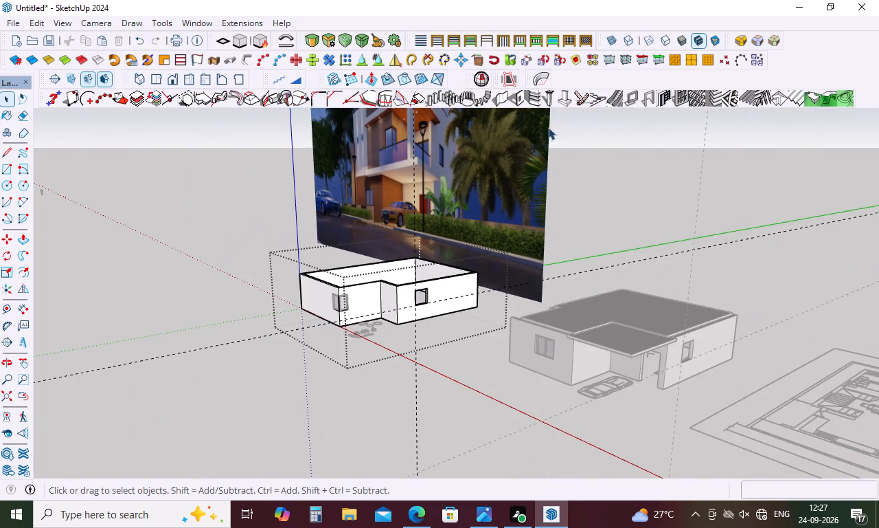
click(665, 99)
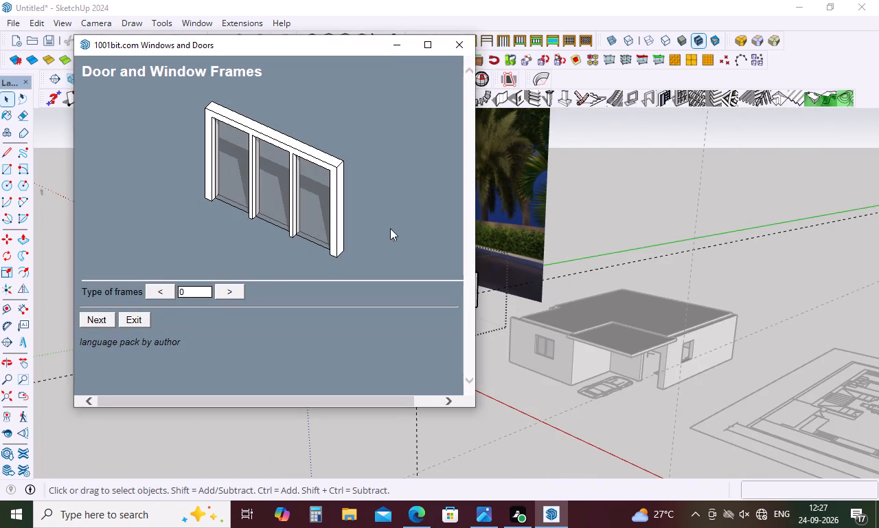
click(101, 317)
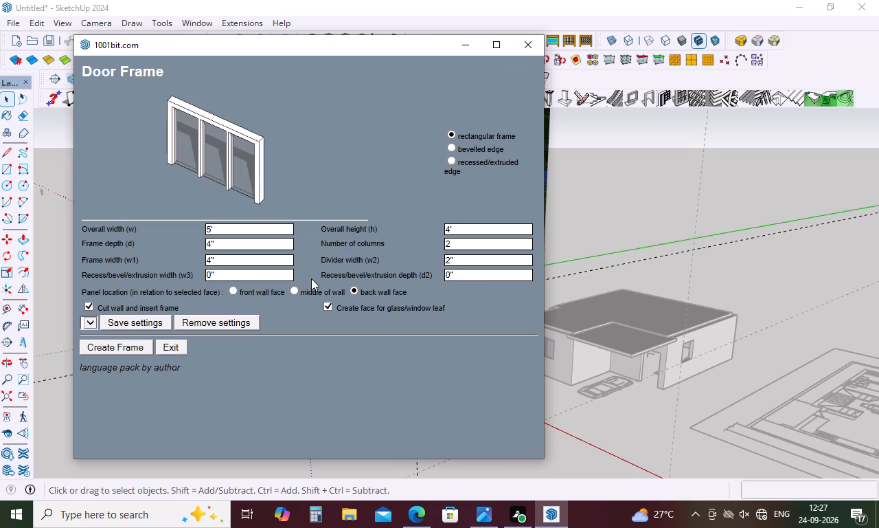
click(224, 234)
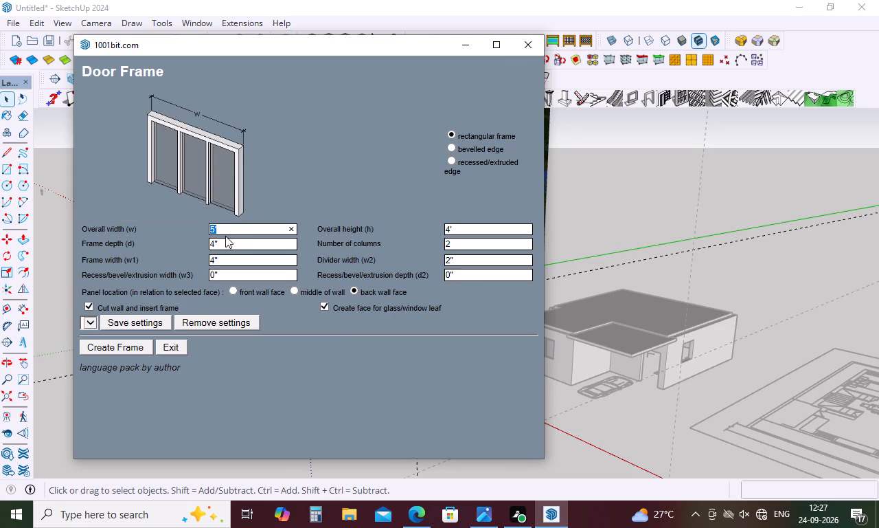
key(BackSpace)
text(4')
click(135, 349)
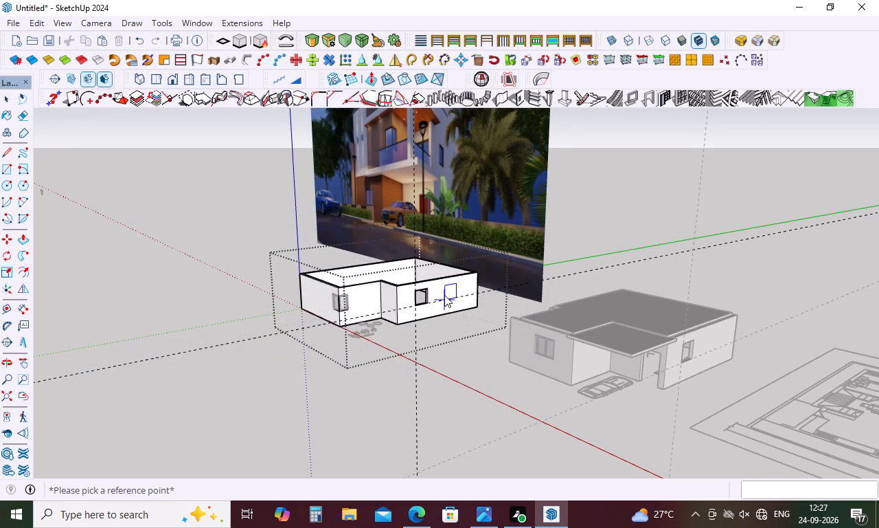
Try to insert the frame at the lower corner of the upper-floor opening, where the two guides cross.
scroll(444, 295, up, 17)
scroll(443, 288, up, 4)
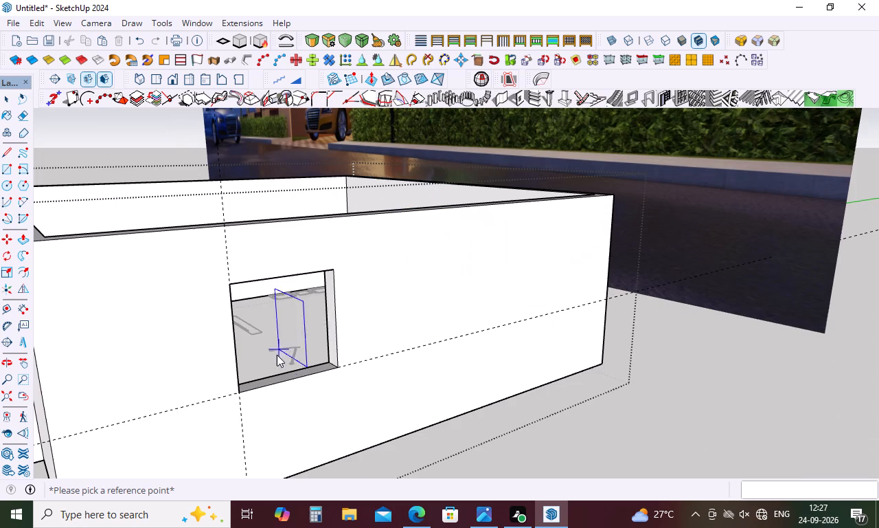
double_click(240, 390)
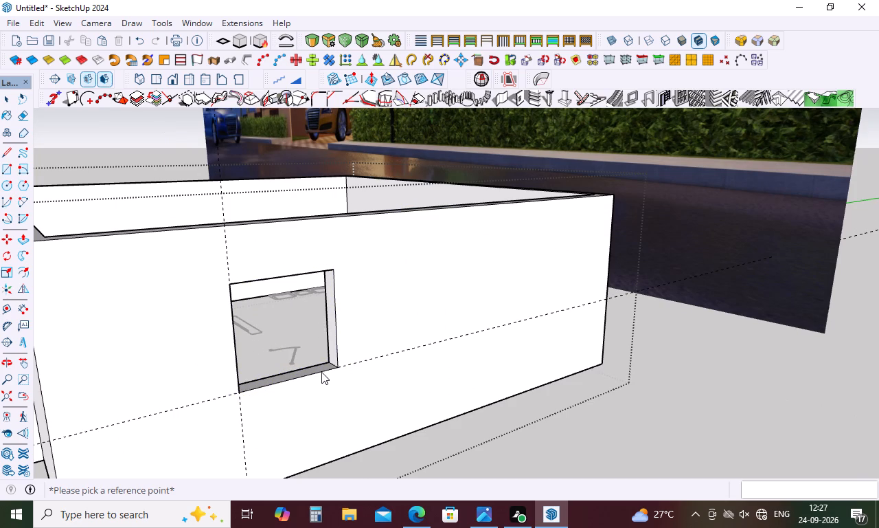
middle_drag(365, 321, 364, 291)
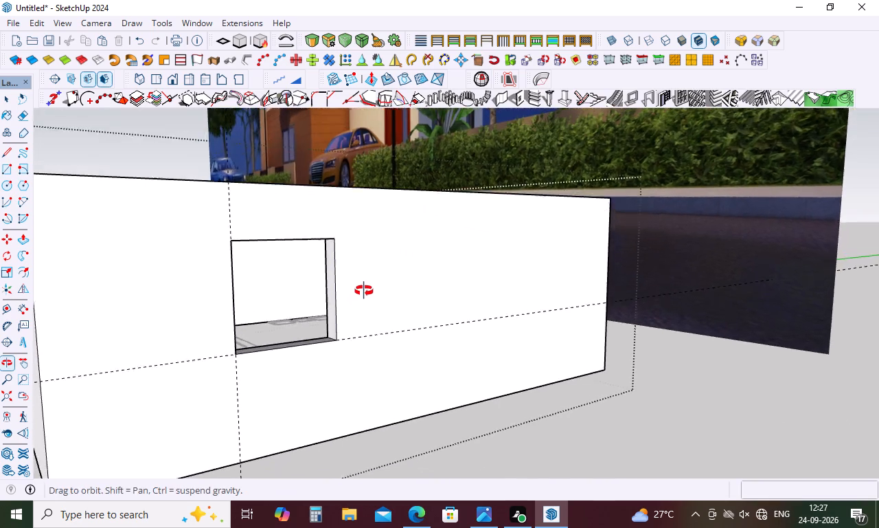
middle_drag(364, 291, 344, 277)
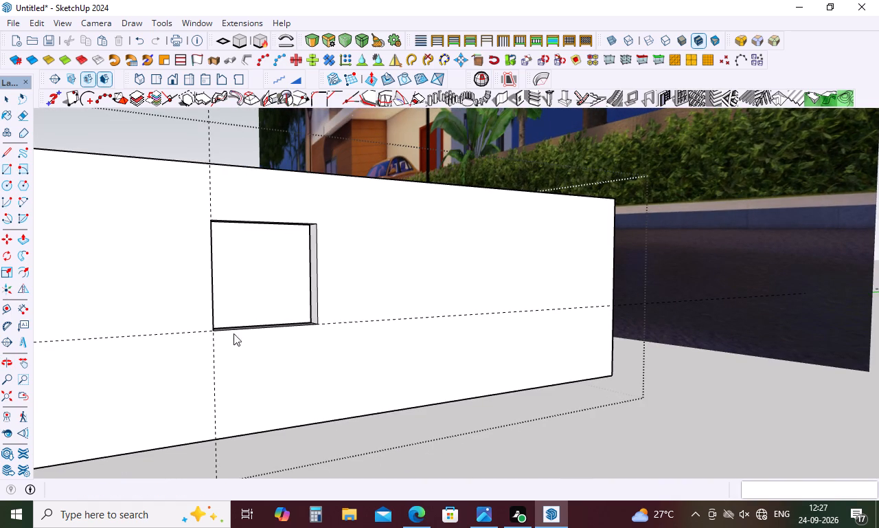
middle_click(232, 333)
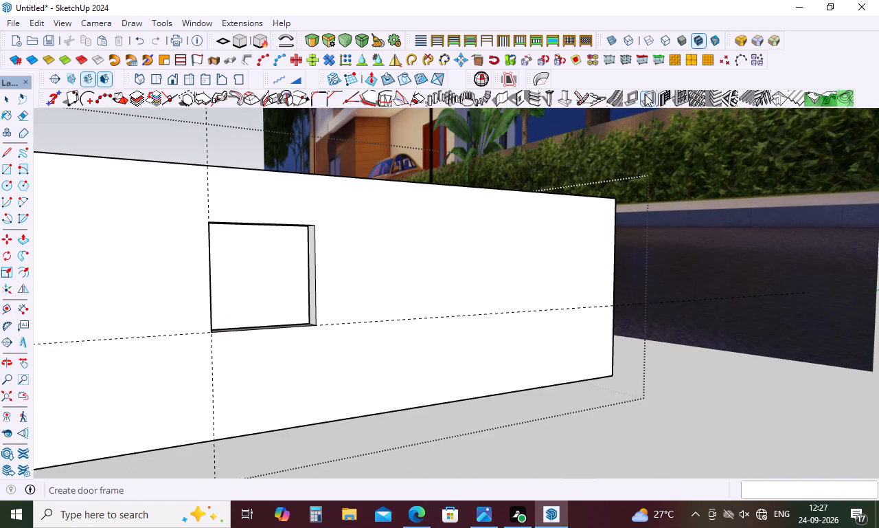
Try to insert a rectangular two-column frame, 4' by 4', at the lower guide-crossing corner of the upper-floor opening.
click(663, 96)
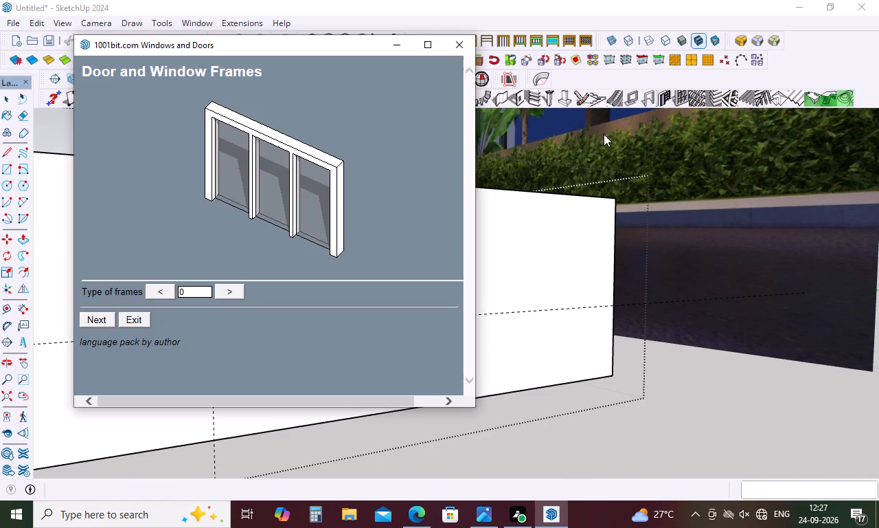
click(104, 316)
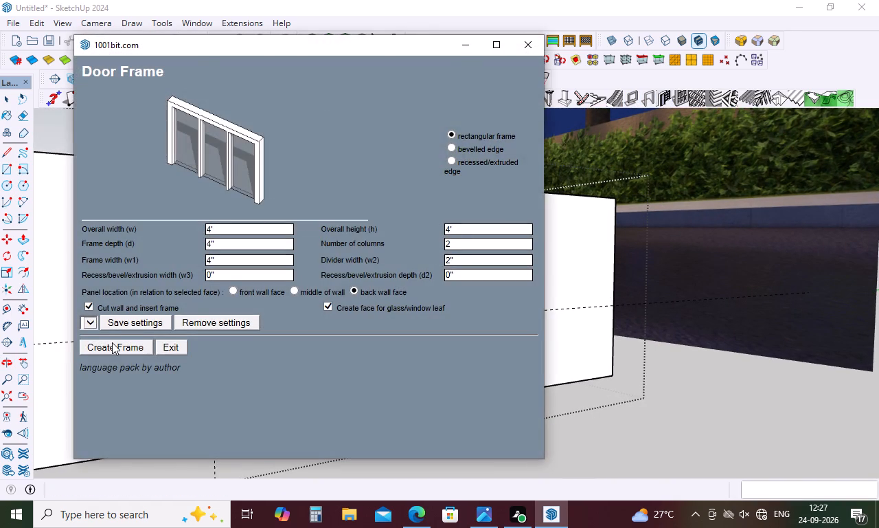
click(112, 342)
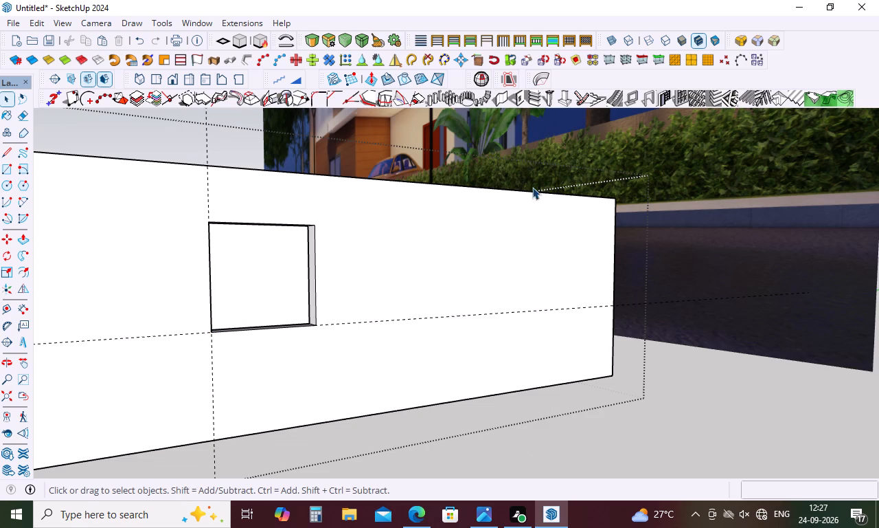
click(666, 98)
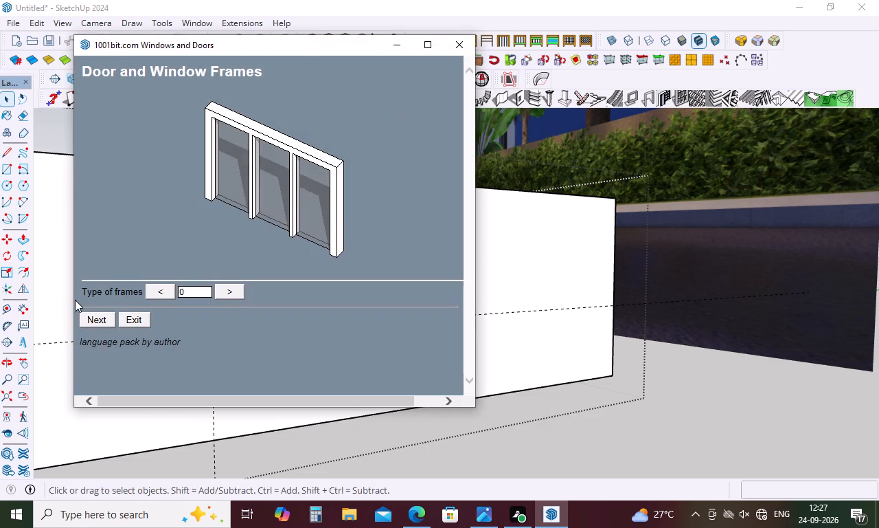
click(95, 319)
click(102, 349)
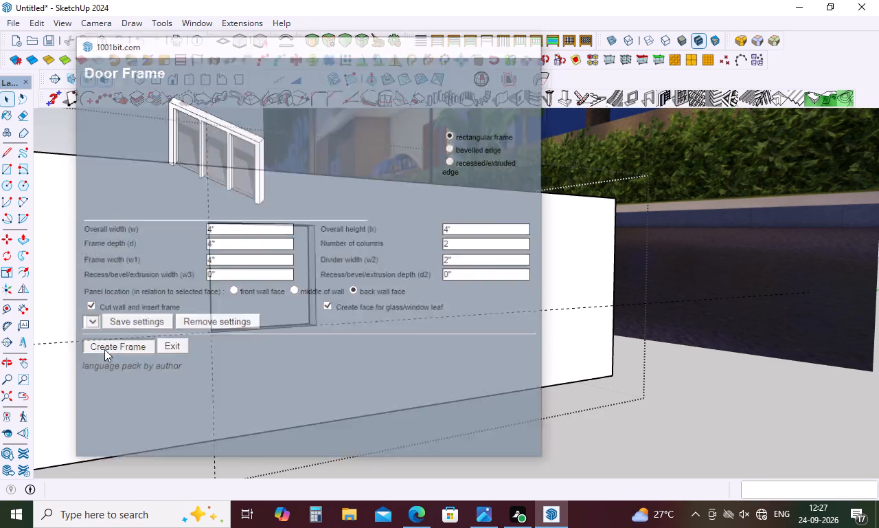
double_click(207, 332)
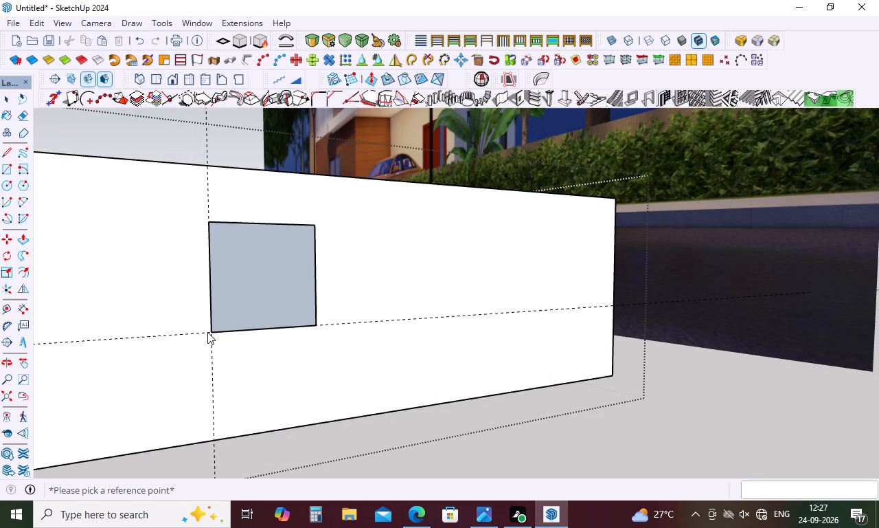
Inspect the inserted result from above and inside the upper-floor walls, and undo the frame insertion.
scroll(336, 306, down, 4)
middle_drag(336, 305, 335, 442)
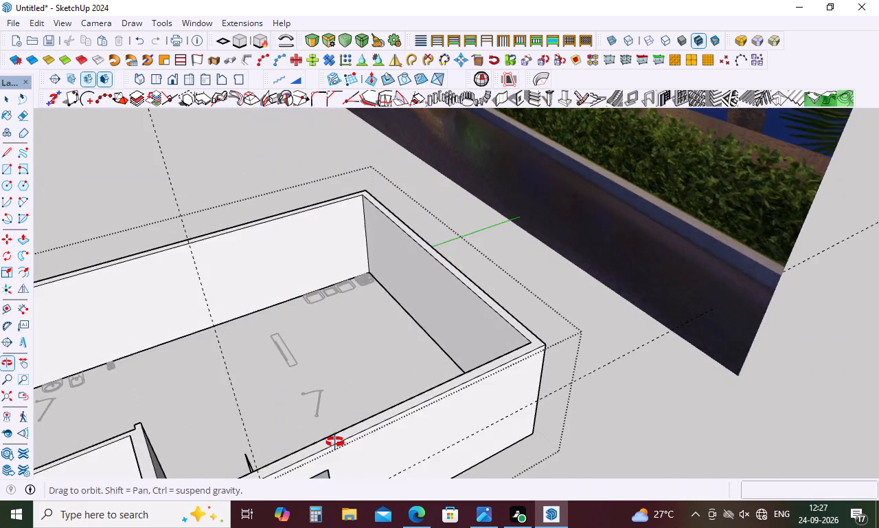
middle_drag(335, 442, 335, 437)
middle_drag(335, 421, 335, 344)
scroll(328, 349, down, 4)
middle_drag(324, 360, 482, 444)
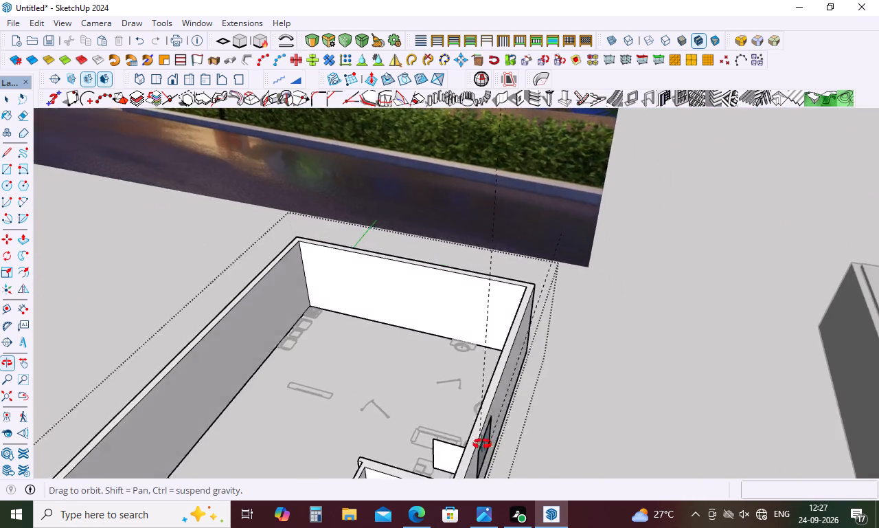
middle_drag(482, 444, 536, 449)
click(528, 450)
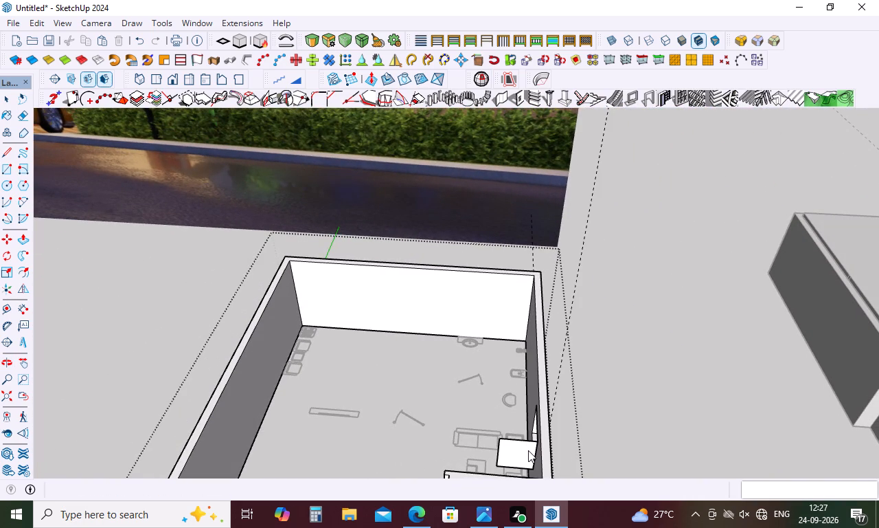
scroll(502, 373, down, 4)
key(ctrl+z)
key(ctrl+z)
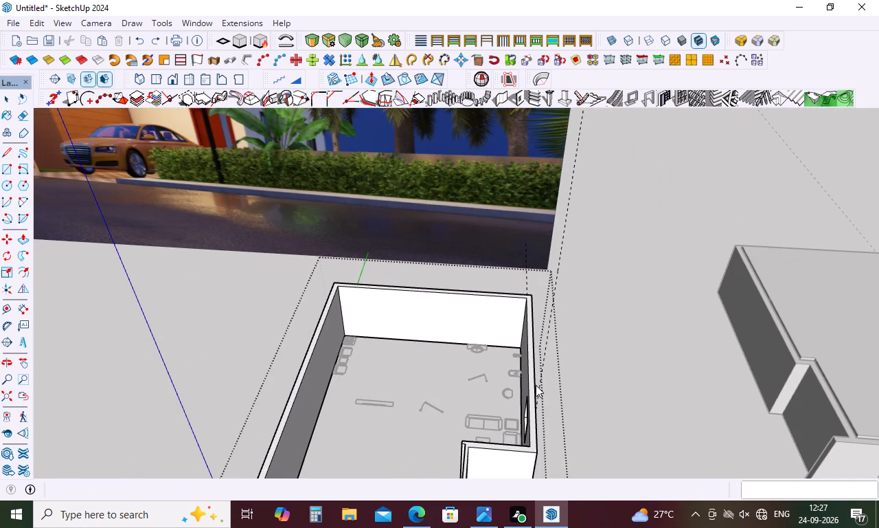
Draw a 4' by 4' rectangle corner to corner over the upper-floor side-wall opening, filling it with a face.
middle_drag(585, 408, 298, 278)
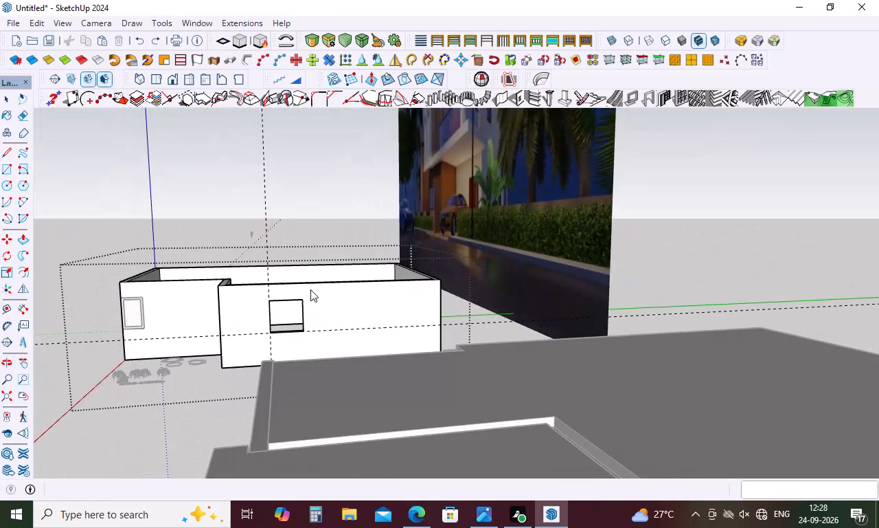
key(space)
key(r)
scroll(277, 321, up, 10)
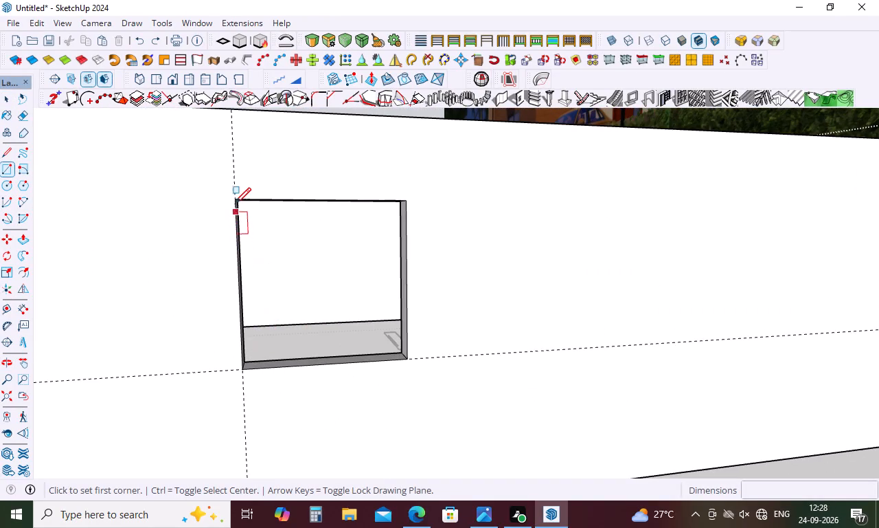
click(235, 199)
click(410, 355)
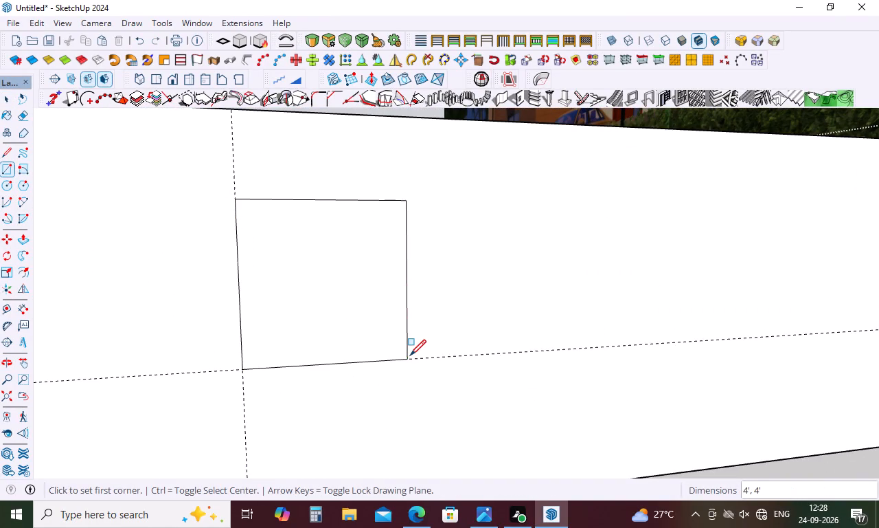
key(space)
Insert a rectangular two-column frame, 4' by 4', on the filled upper-floor window area where the two guides cross.
scroll(433, 255, down, 10)
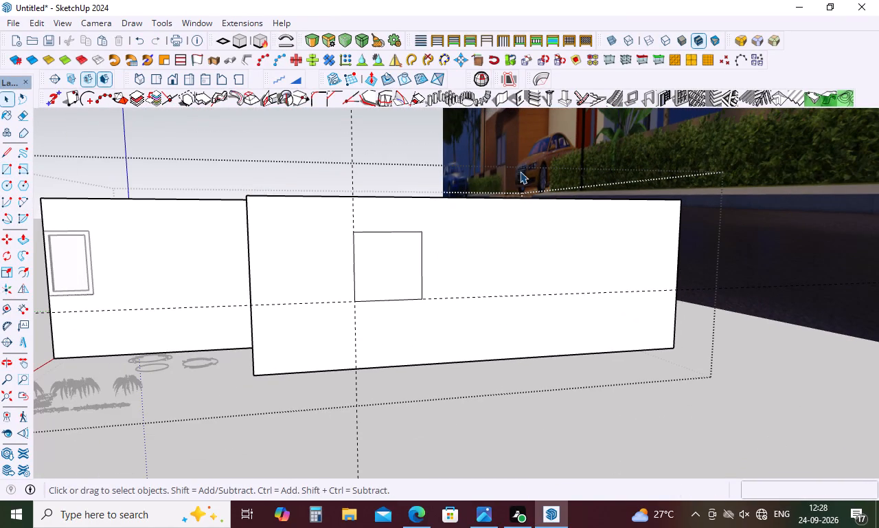
scroll(387, 269, down, 9)
scroll(387, 269, up, 4)
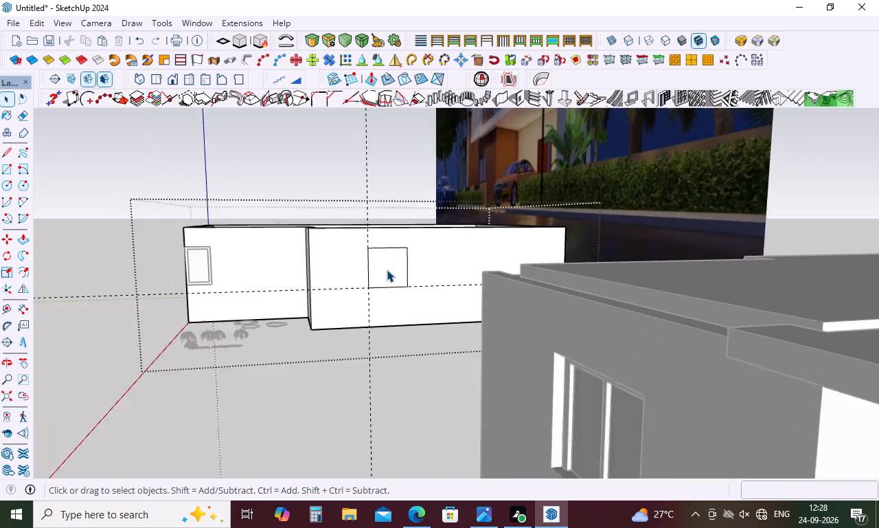
scroll(387, 269, up, 10)
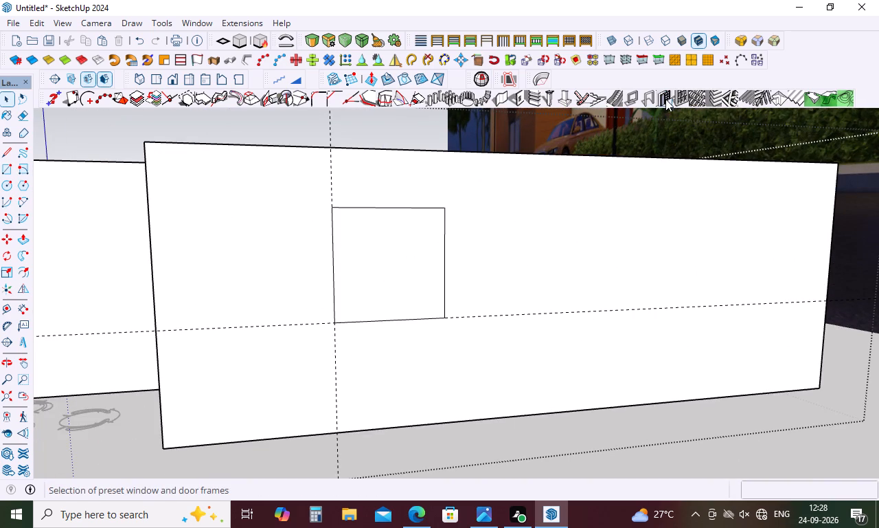
click(665, 99)
click(98, 316)
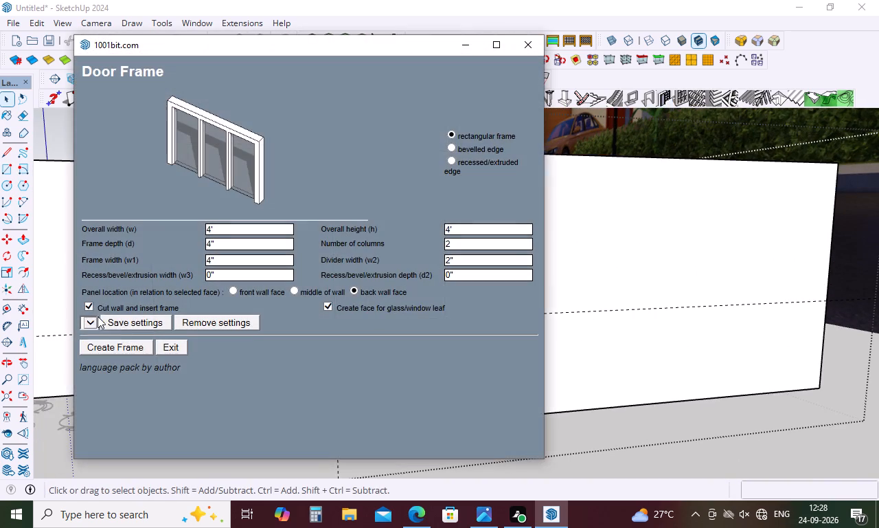
click(133, 348)
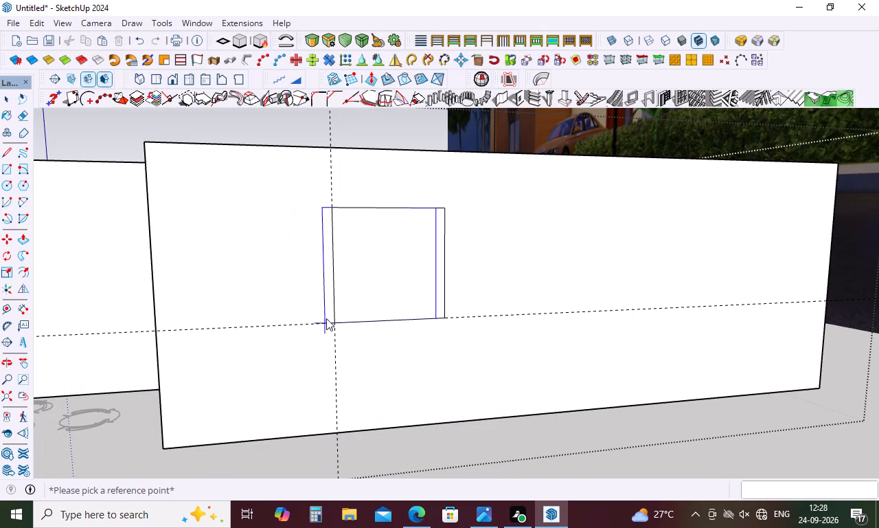
double_click(339, 319)
scroll(396, 304, down, 4)
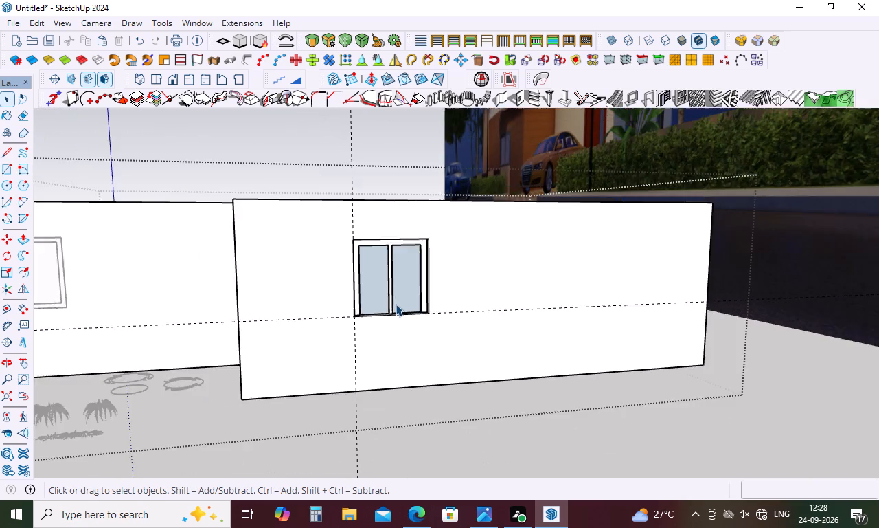
scroll(396, 303, down, 13)
click(323, 410)
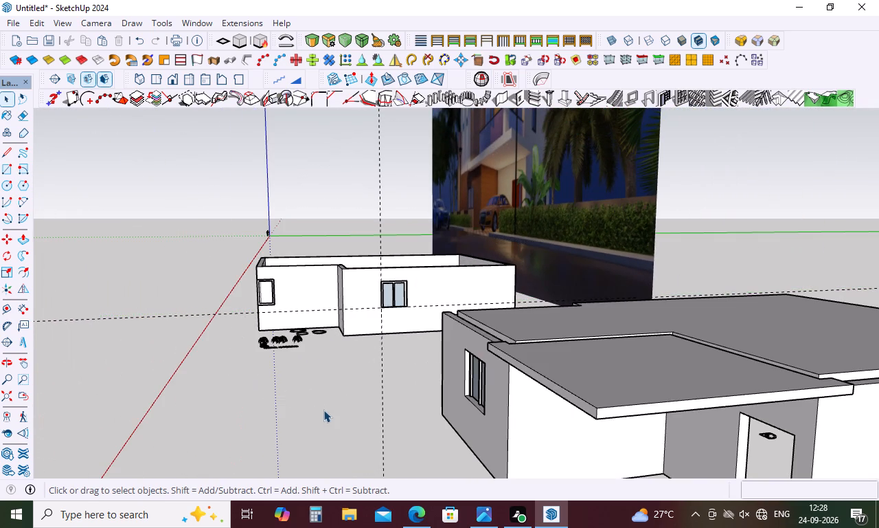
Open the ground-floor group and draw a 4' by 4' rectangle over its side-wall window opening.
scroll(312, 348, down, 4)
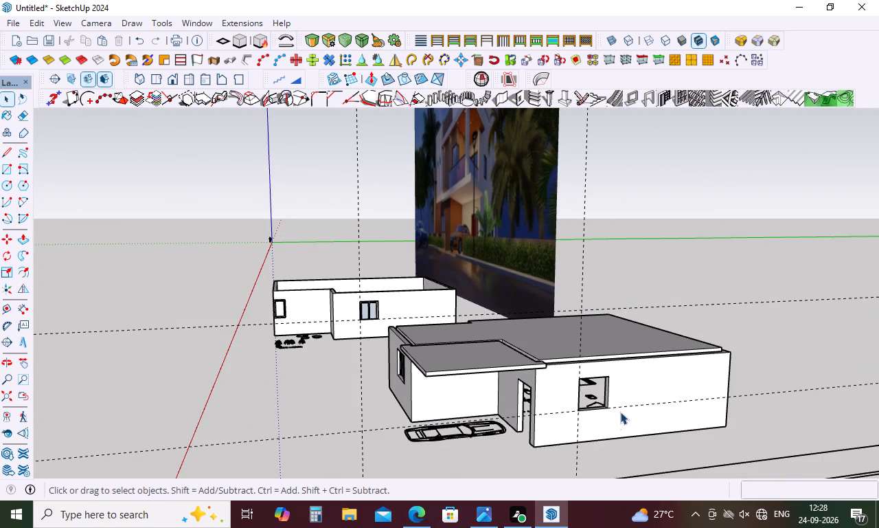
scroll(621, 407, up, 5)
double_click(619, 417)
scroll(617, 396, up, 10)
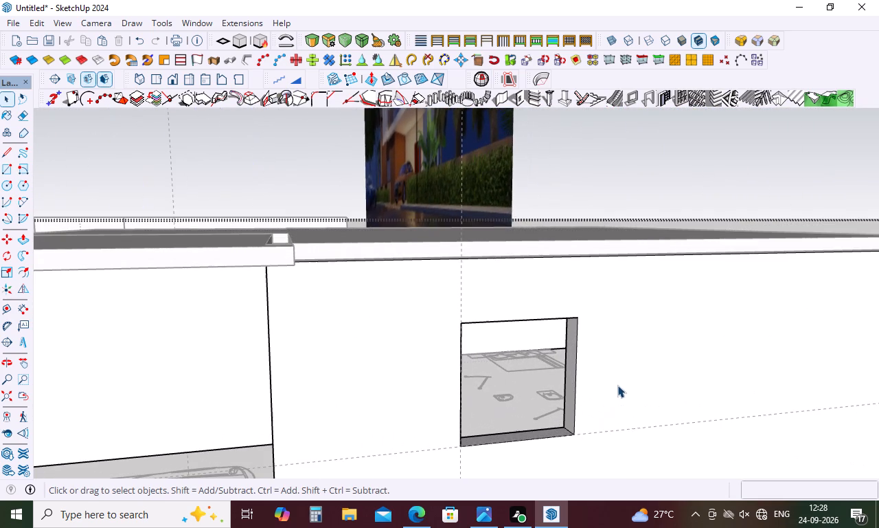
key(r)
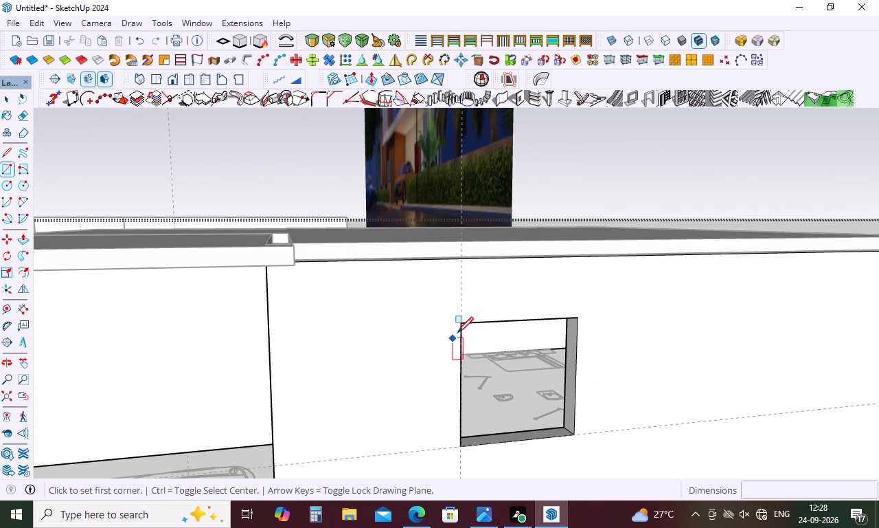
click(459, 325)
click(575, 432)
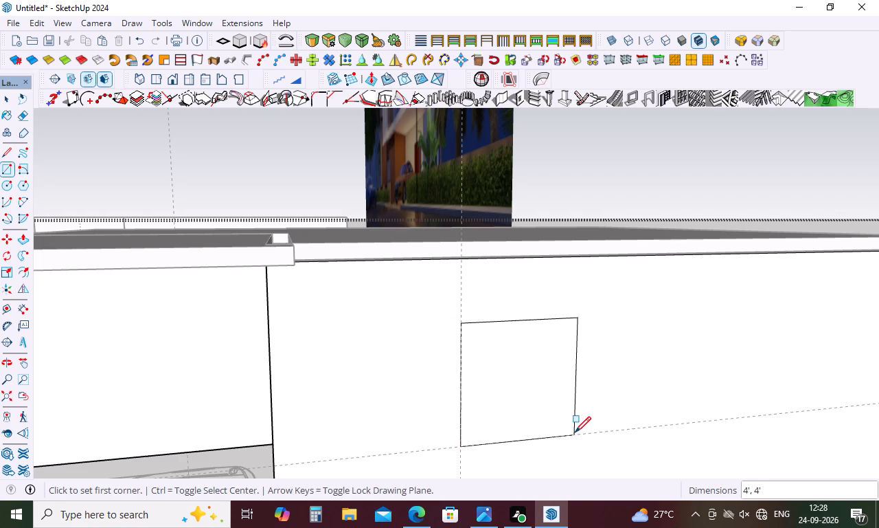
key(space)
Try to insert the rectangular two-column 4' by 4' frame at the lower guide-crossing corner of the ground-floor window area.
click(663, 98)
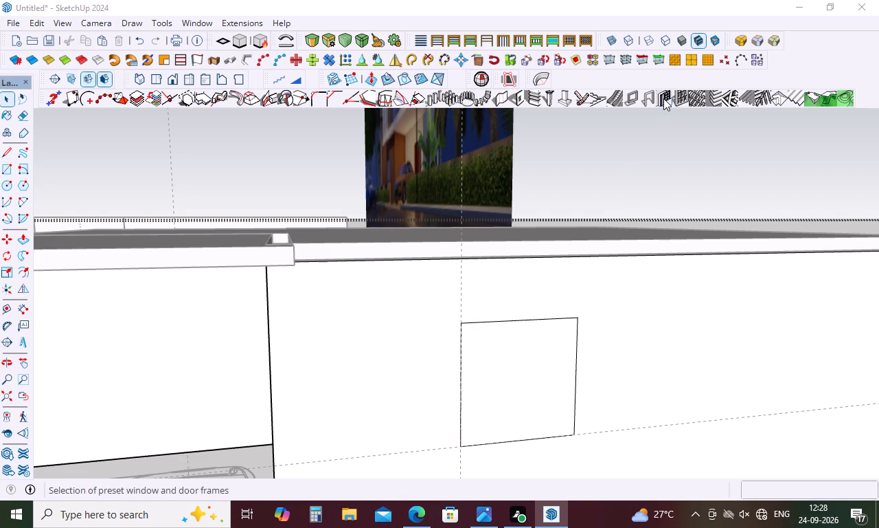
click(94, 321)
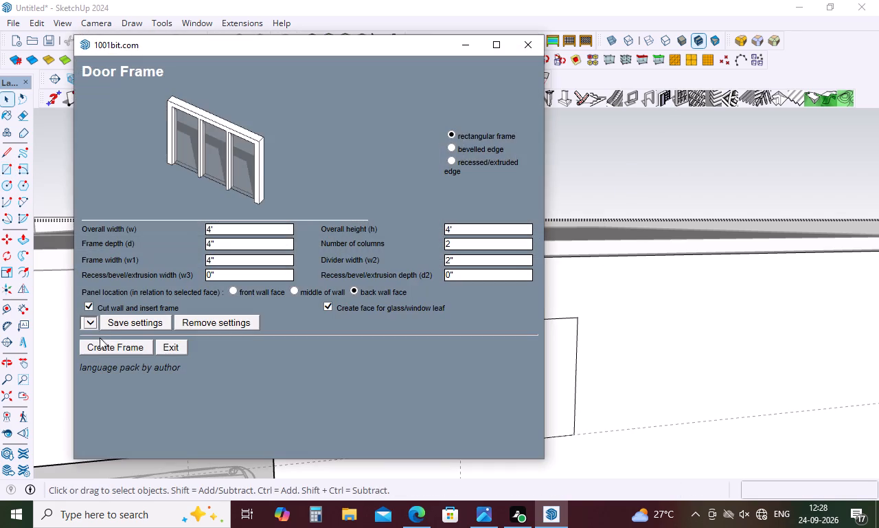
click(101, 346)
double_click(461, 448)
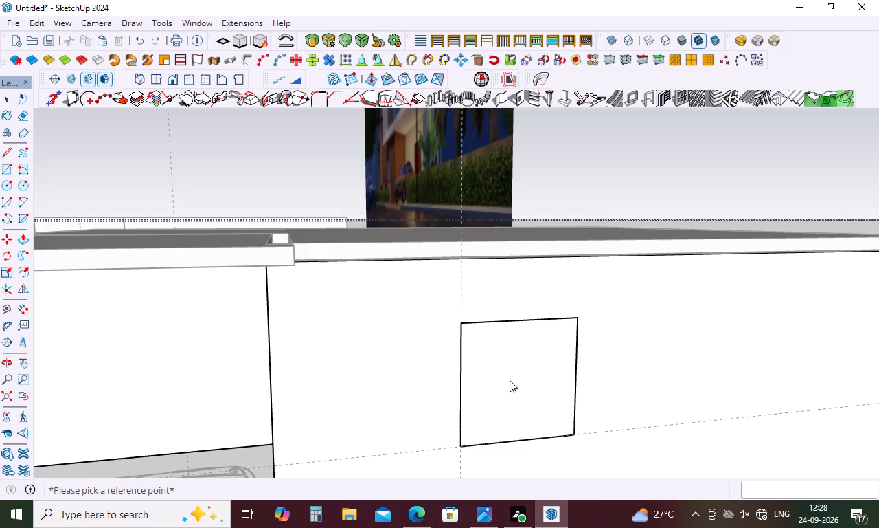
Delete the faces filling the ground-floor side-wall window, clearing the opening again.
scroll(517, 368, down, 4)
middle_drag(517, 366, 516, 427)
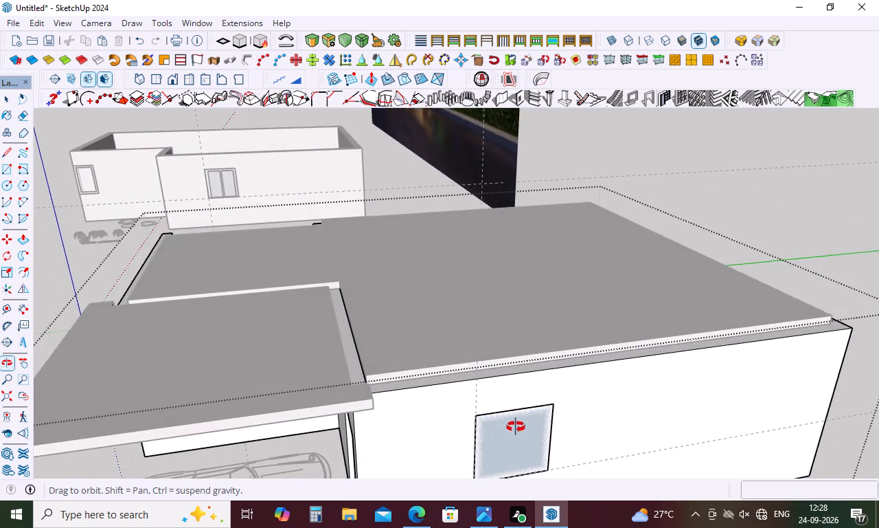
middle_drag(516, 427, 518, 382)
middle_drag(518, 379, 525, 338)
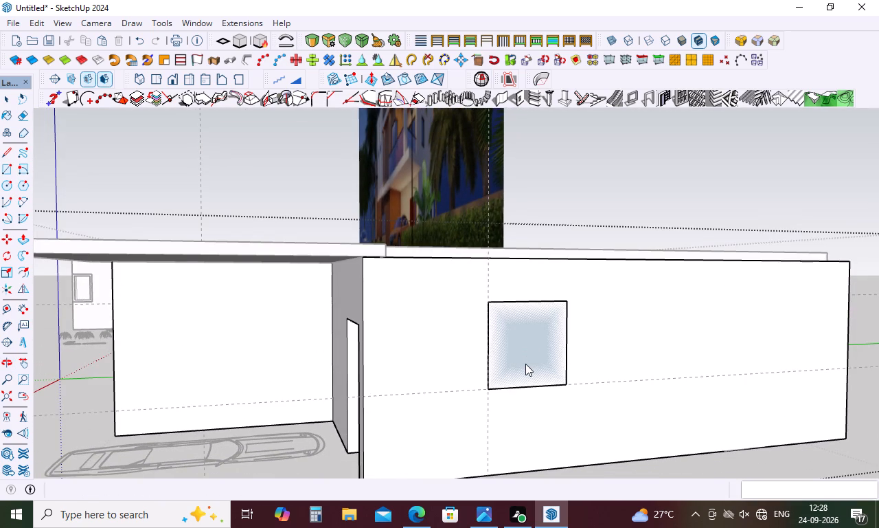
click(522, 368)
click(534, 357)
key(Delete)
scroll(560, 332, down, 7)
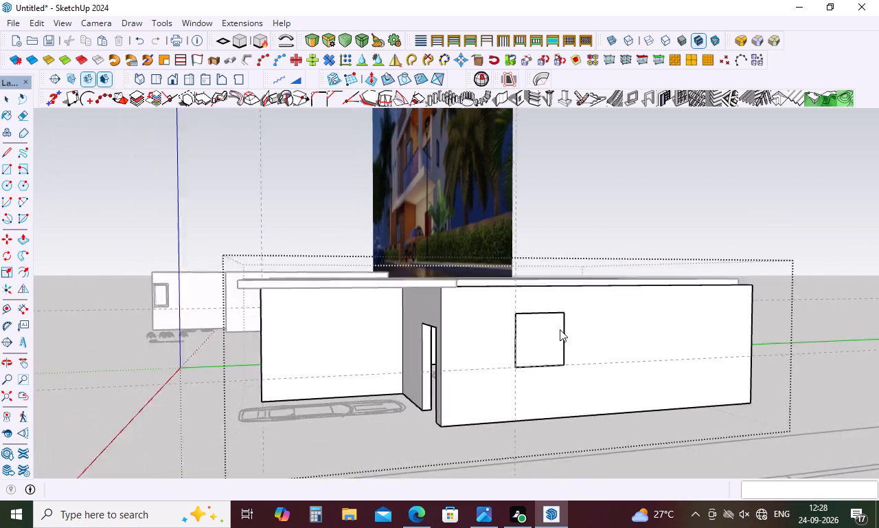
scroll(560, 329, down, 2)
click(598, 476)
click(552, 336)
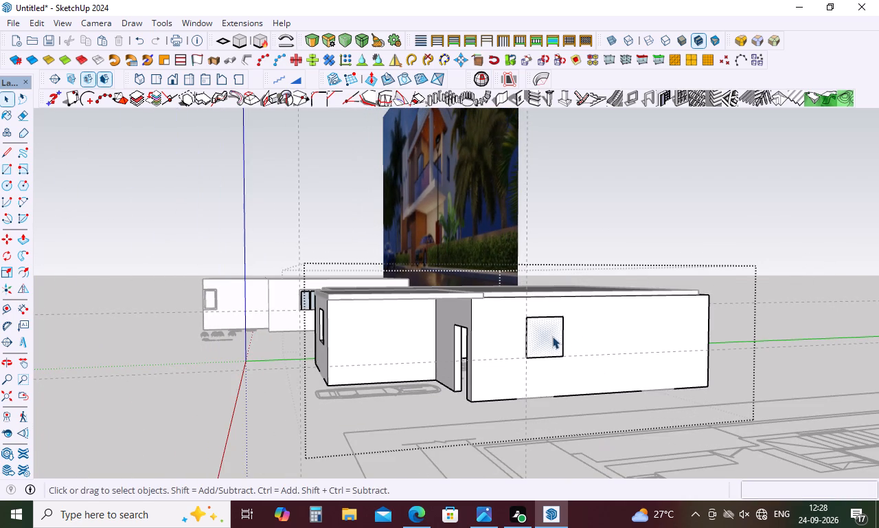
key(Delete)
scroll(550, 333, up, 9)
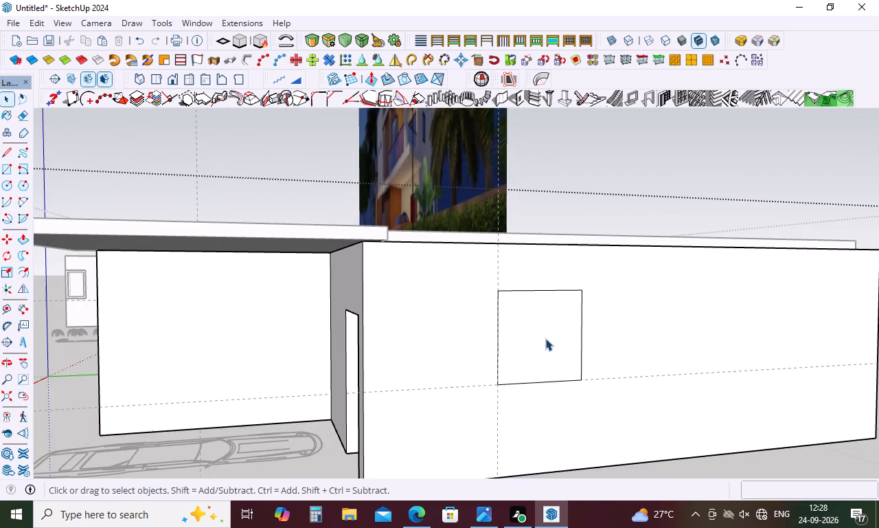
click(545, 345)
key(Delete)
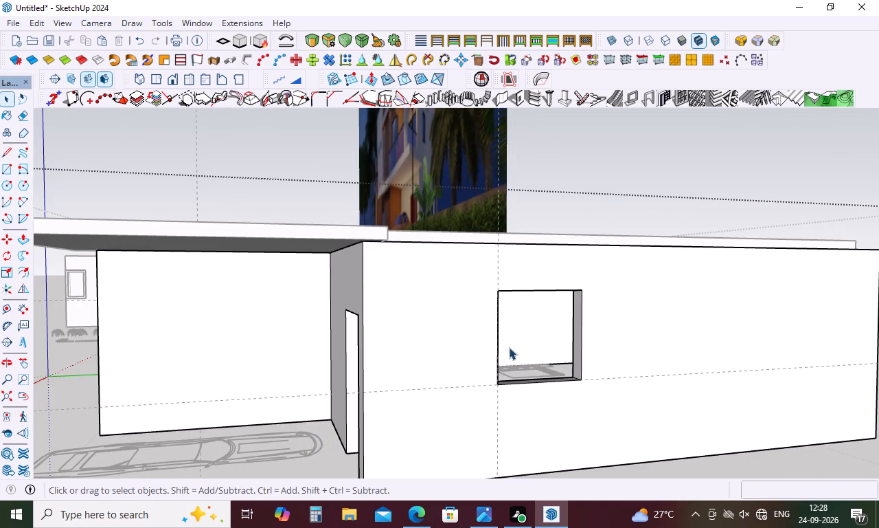
Draw a 4' by 4' rectangle across the ground-floor side-wall window opening, corner to opposite corner.
key(r)
click(498, 293)
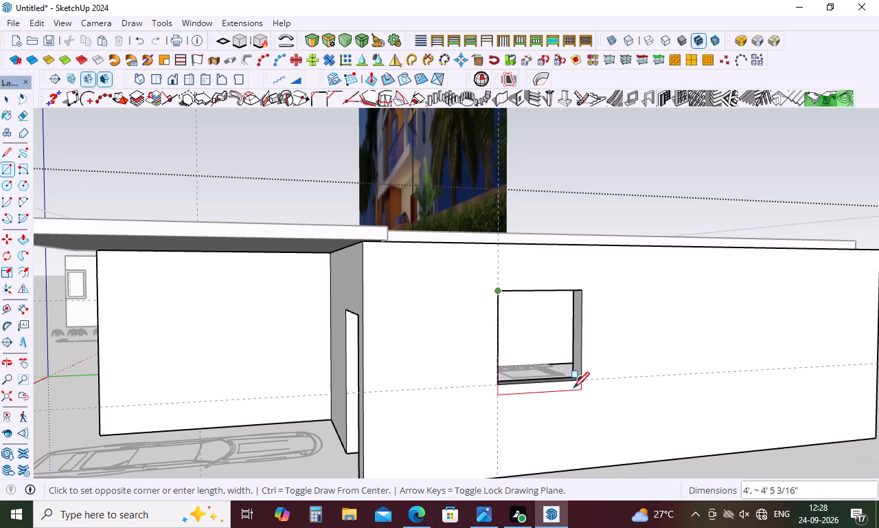
click(581, 382)
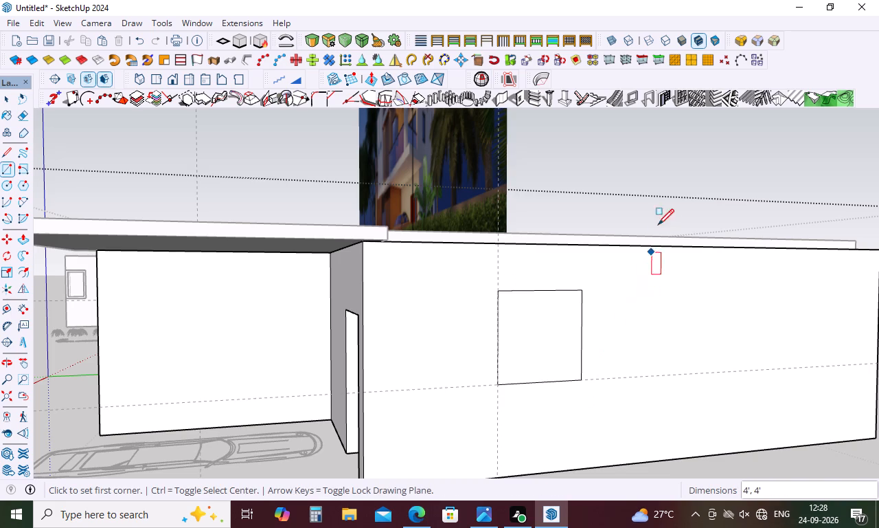
Insert a rectangular two-column frame, 4' by 4', at the window area's lower corner where the guides cross, and leave the ground-floor group.
click(662, 98)
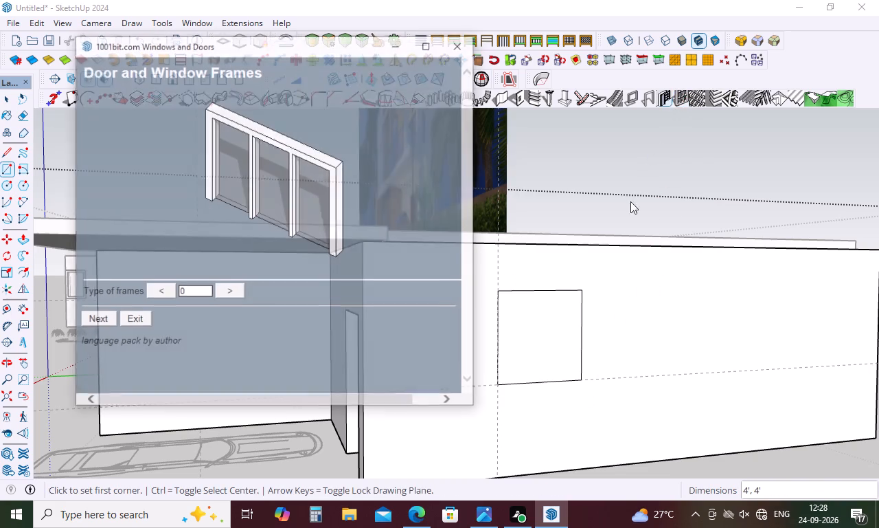
click(104, 321)
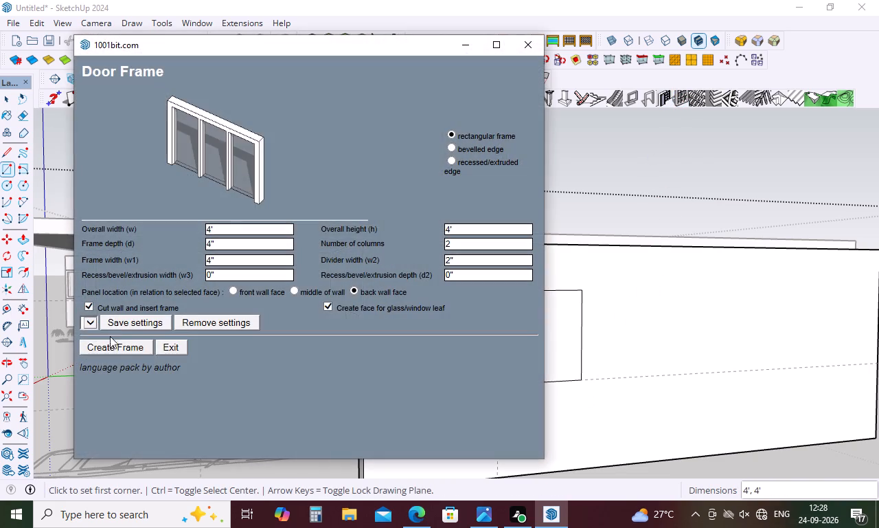
click(115, 346)
double_click(504, 383)
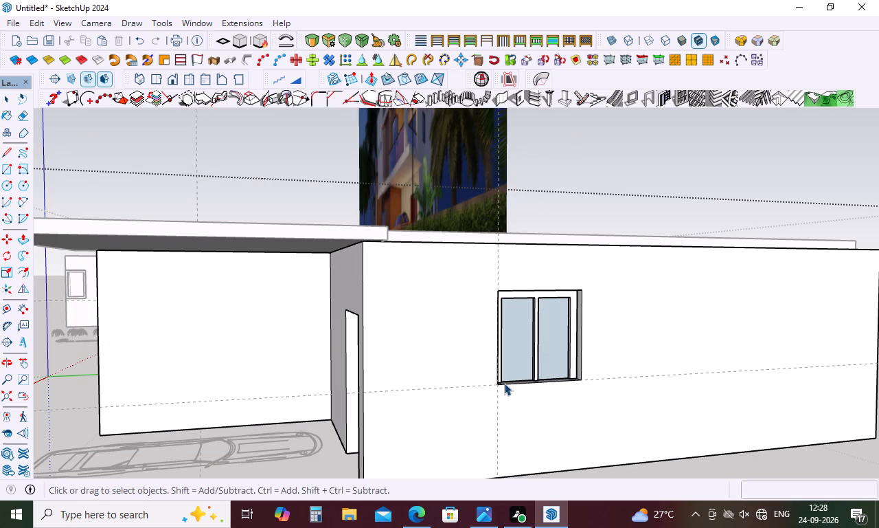
scroll(583, 370, down, 17)
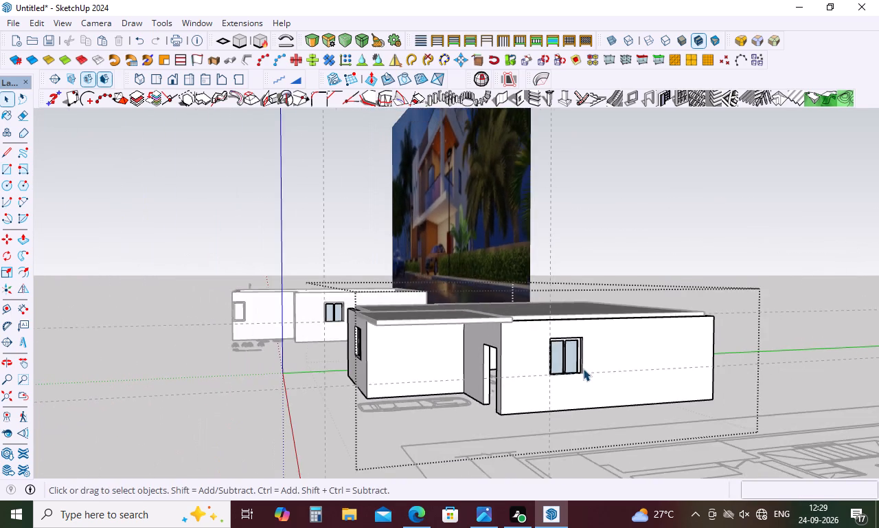
scroll(583, 368, down, 2)
click(629, 463)
Examine the window frames on both floor models, including the upper-floor corner window, against the house reference image.
scroll(611, 415, down, 4)
middle_drag(606, 415, 658, 465)
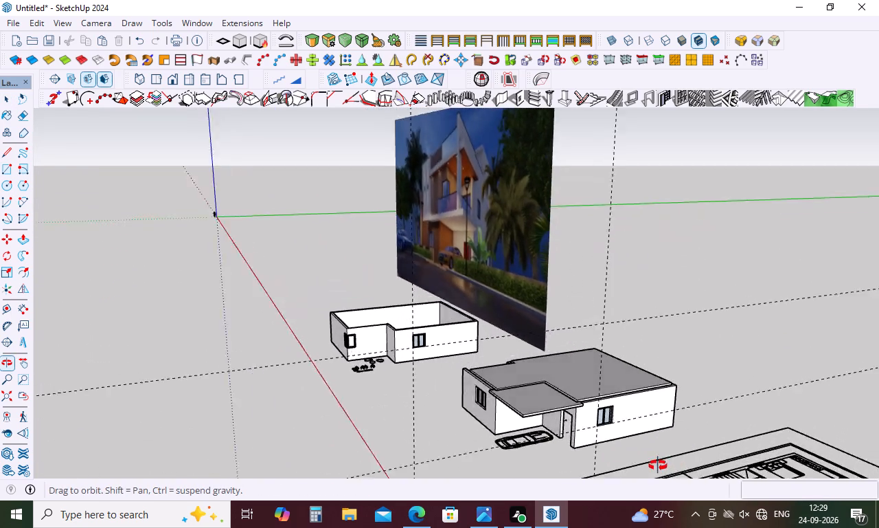
middle_drag(658, 465, 848, 473)
scroll(401, 363, up, 6)
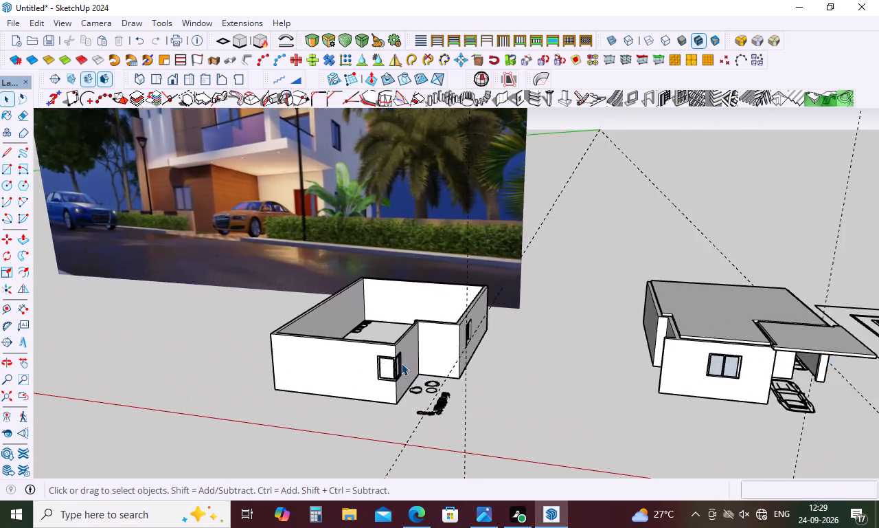
scroll(401, 363, up, 2)
middle_drag(626, 351, 505, 317)
middle_drag(493, 313, 477, 309)
middle_click(477, 309)
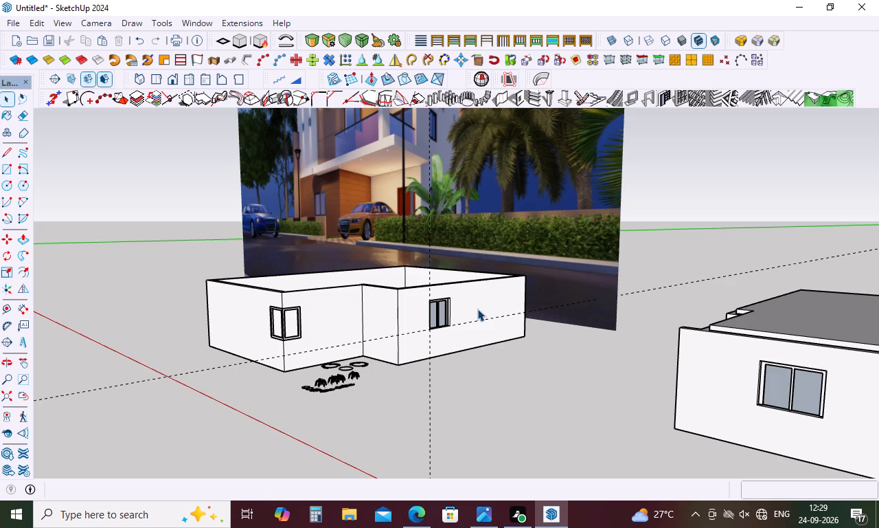
scroll(478, 227, down, 5)
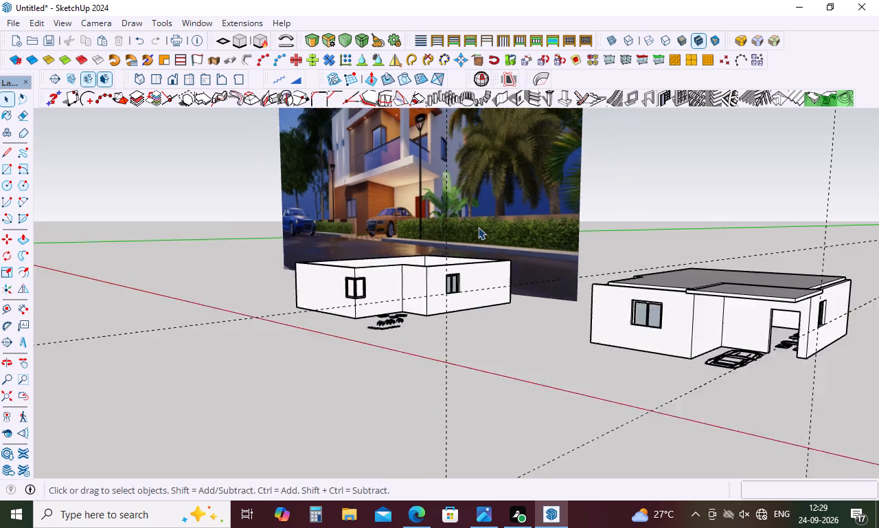
scroll(478, 227, down, 5)
scroll(648, 257, up, 12)
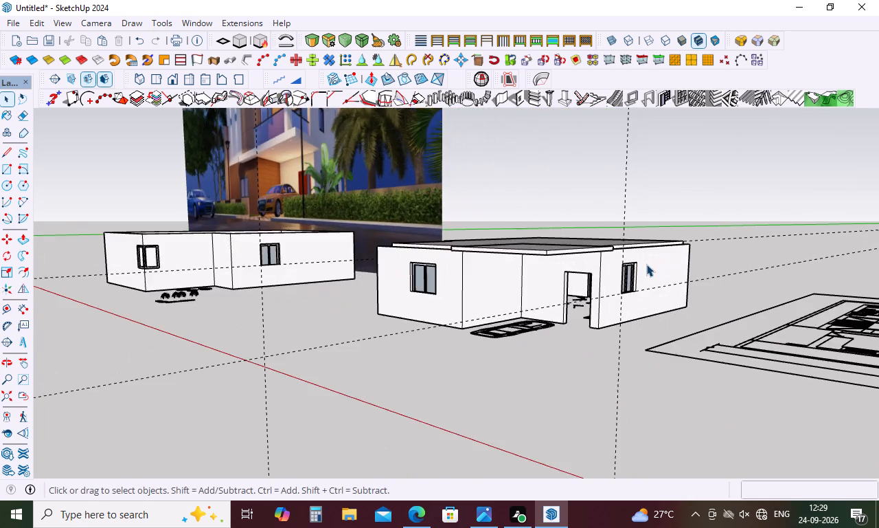
scroll(646, 264, up, 6)
scroll(646, 264, down, 12)
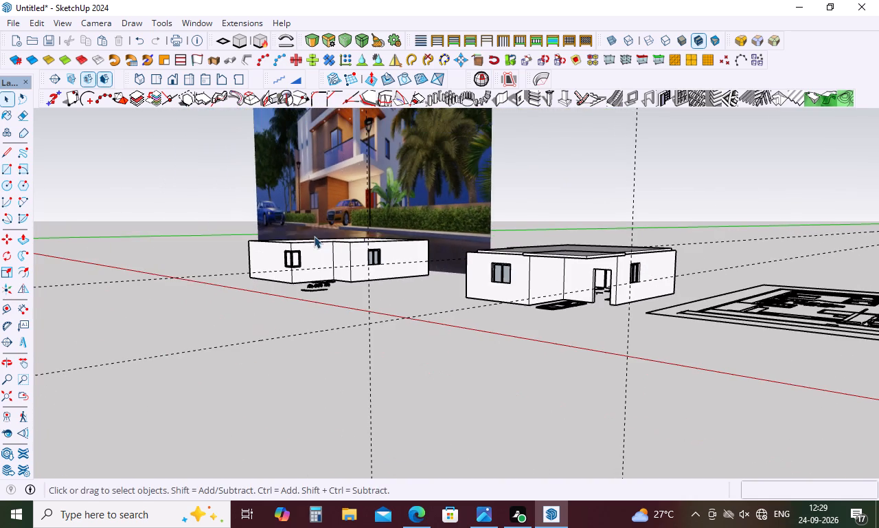
scroll(260, 265, up, 5)
scroll(284, 258, up, 20)
scroll(284, 258, up, 5)
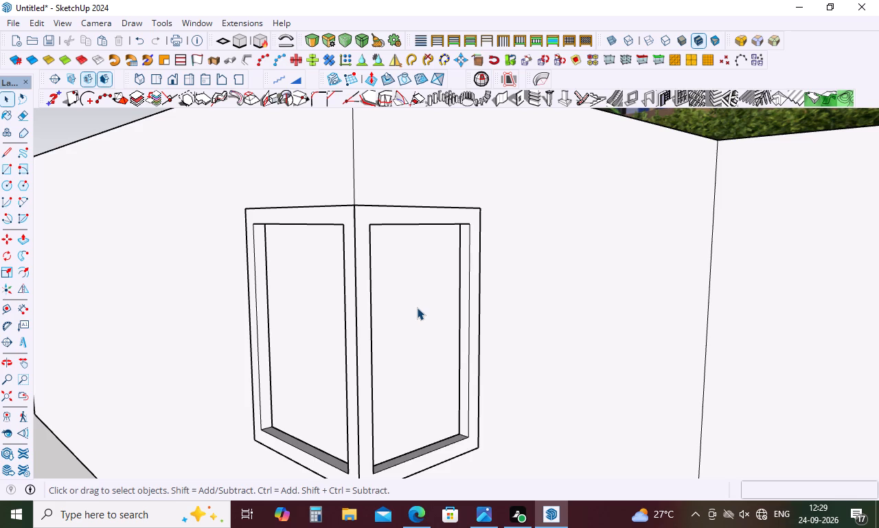
scroll(404, 288, down, 5)
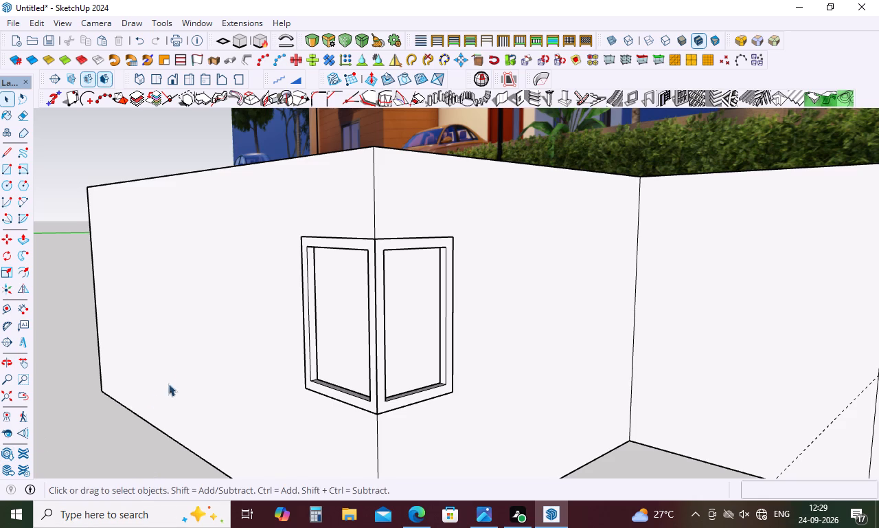
scroll(213, 331, down, 15)
middle_drag(280, 378, 308, 386)
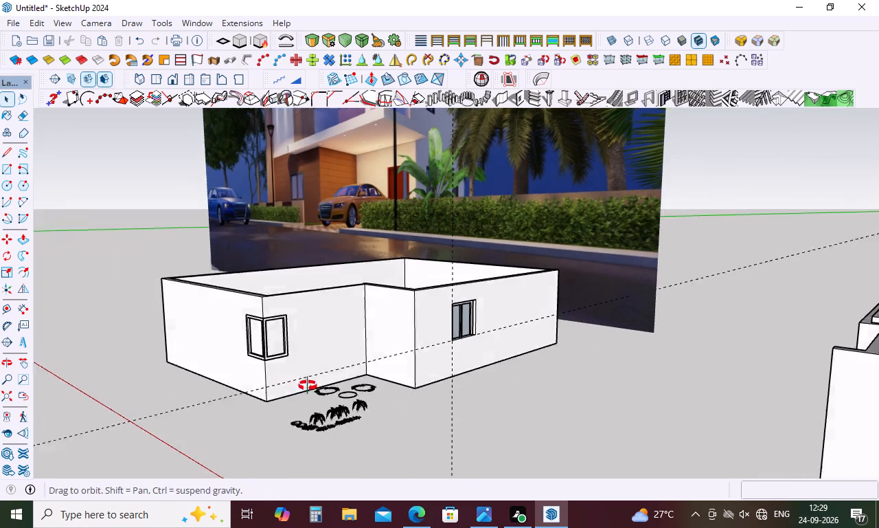
middle_drag(308, 386, 405, 388)
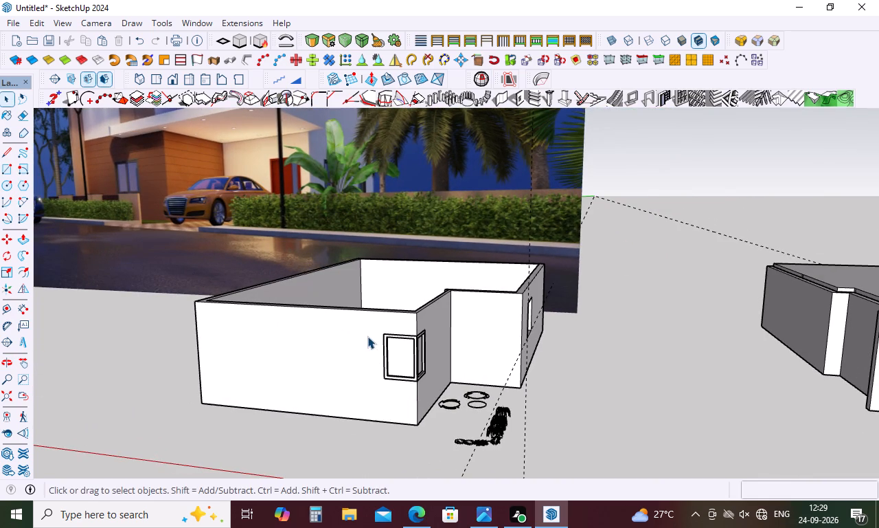
scroll(367, 336, down, 8)
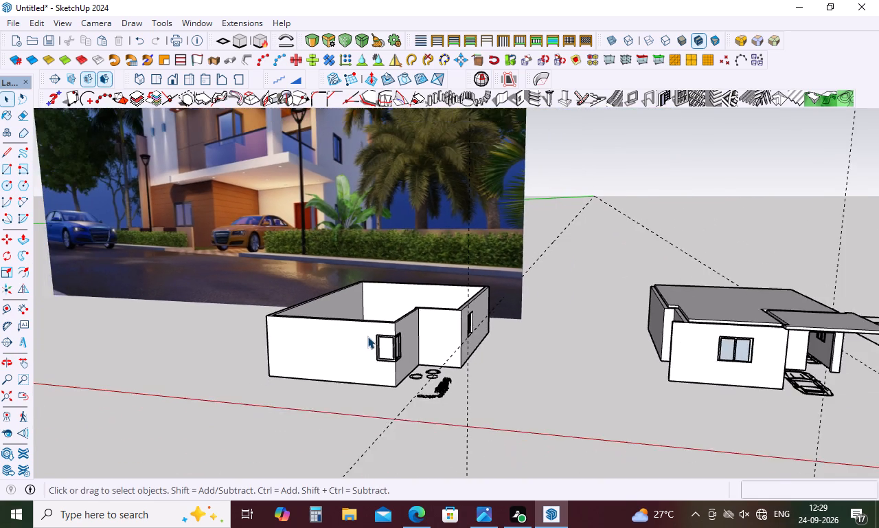
scroll(367, 336, down, 19)
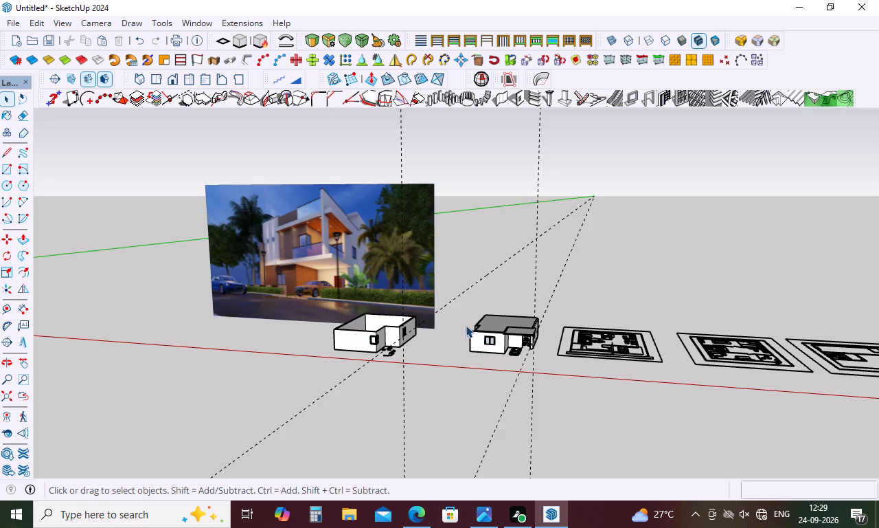
Delete the vertical guide that runs past the ground-floor side-wall window.
scroll(672, 335, up, 4)
key(space)
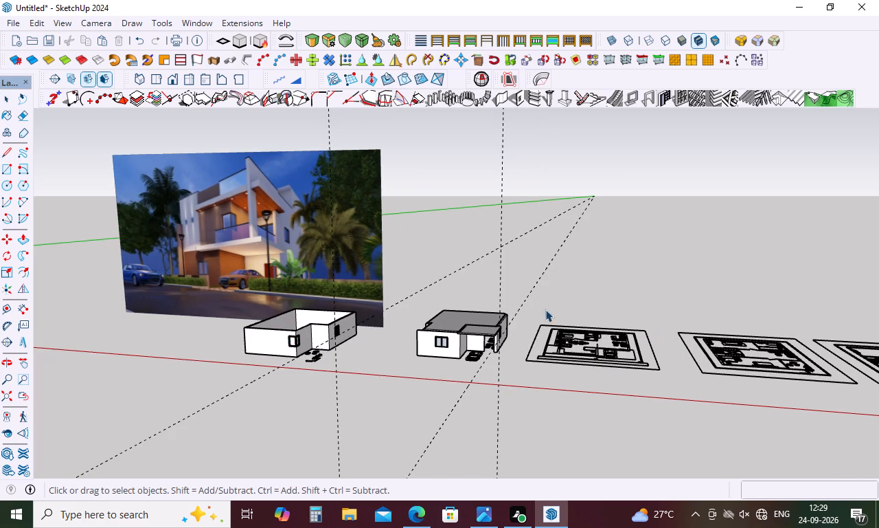
drag(617, 218, 461, 224)
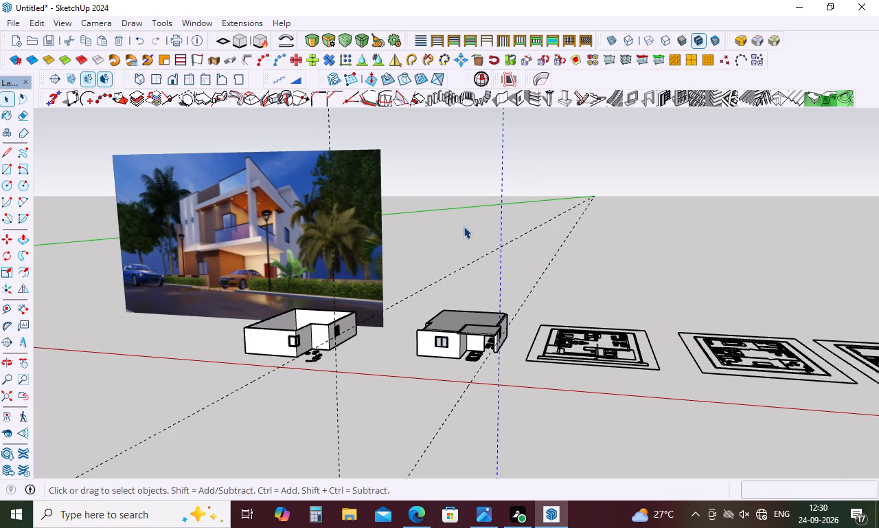
key(Delete)
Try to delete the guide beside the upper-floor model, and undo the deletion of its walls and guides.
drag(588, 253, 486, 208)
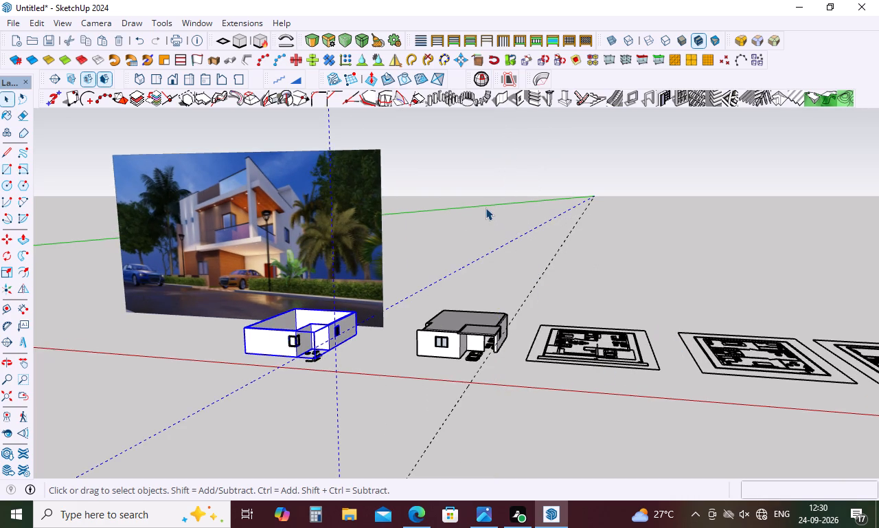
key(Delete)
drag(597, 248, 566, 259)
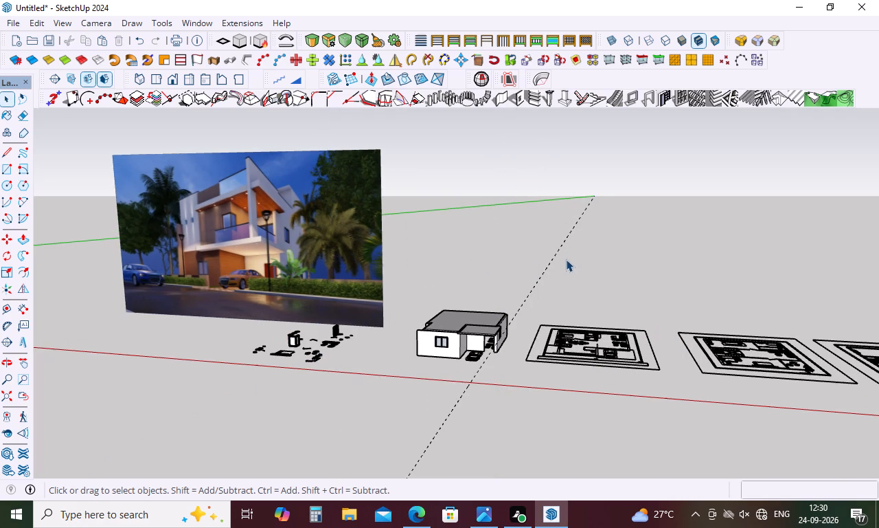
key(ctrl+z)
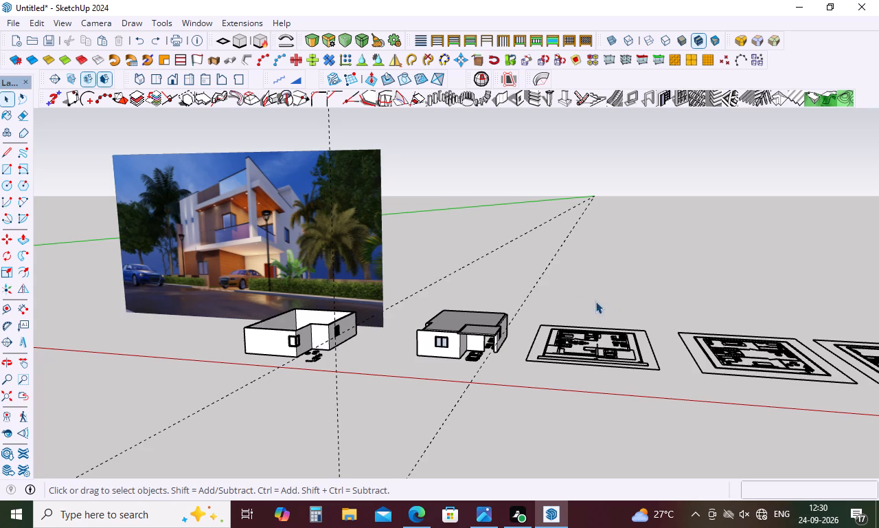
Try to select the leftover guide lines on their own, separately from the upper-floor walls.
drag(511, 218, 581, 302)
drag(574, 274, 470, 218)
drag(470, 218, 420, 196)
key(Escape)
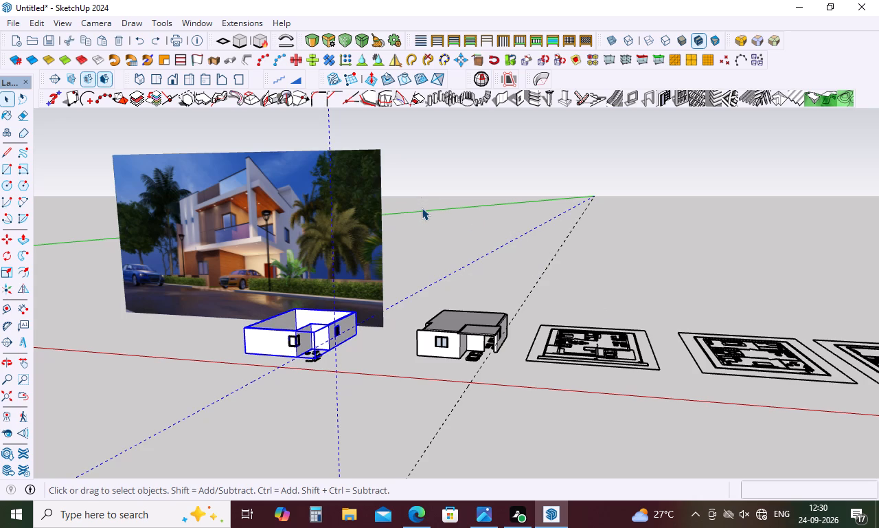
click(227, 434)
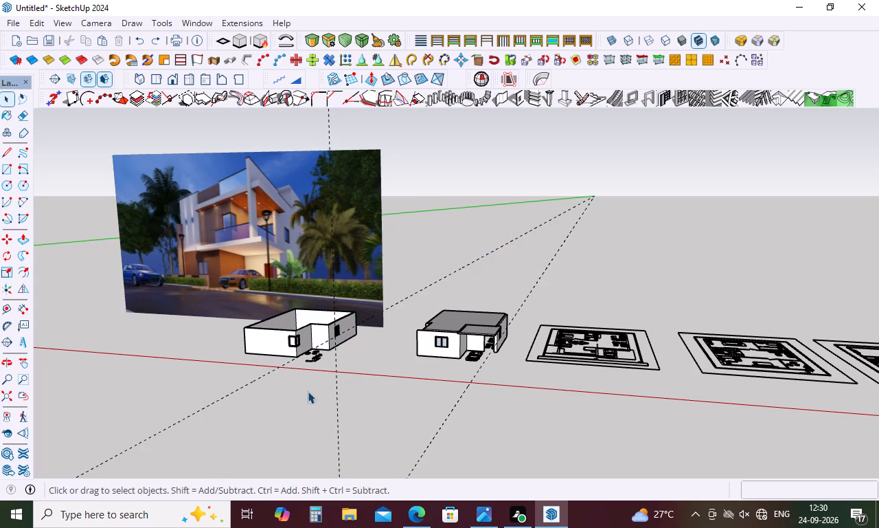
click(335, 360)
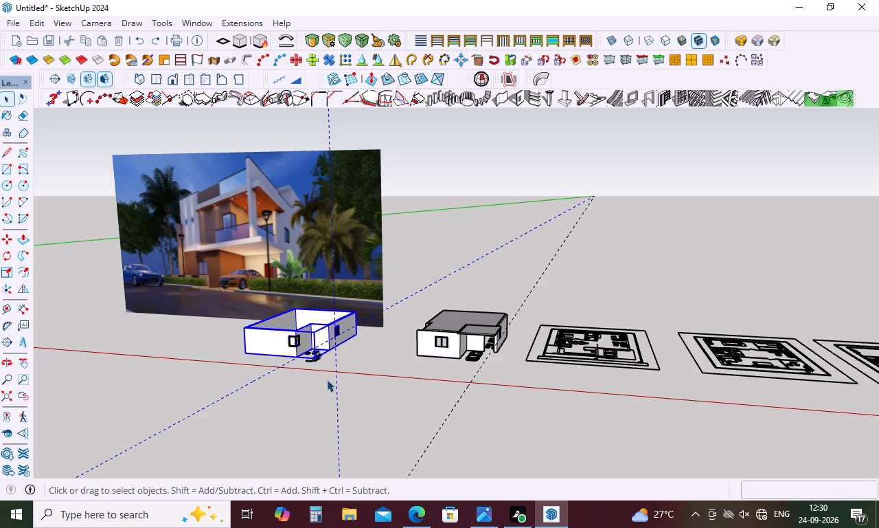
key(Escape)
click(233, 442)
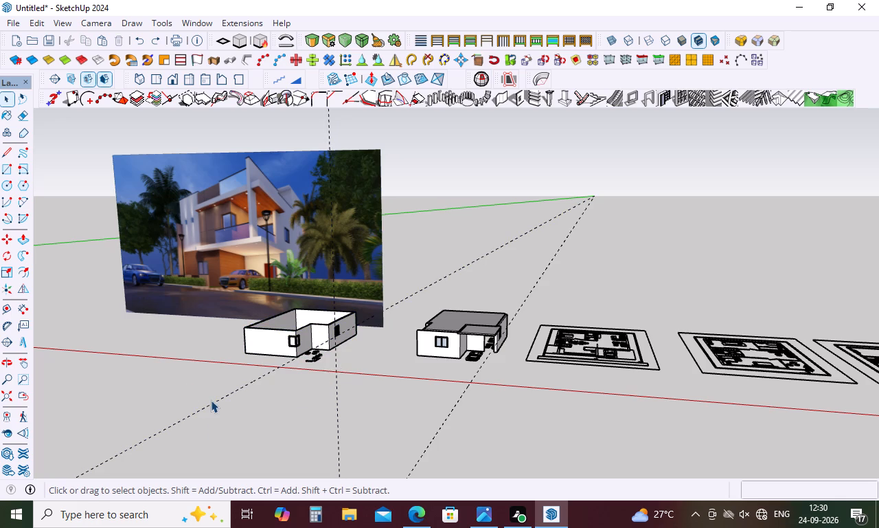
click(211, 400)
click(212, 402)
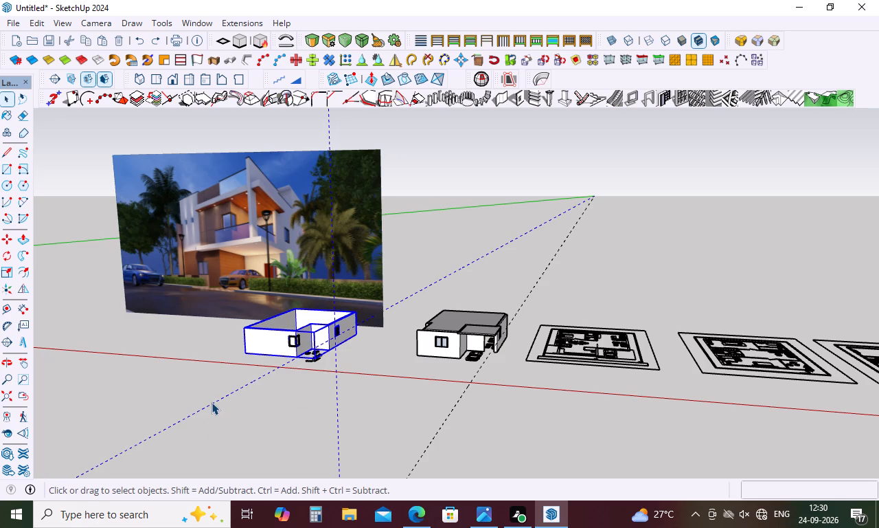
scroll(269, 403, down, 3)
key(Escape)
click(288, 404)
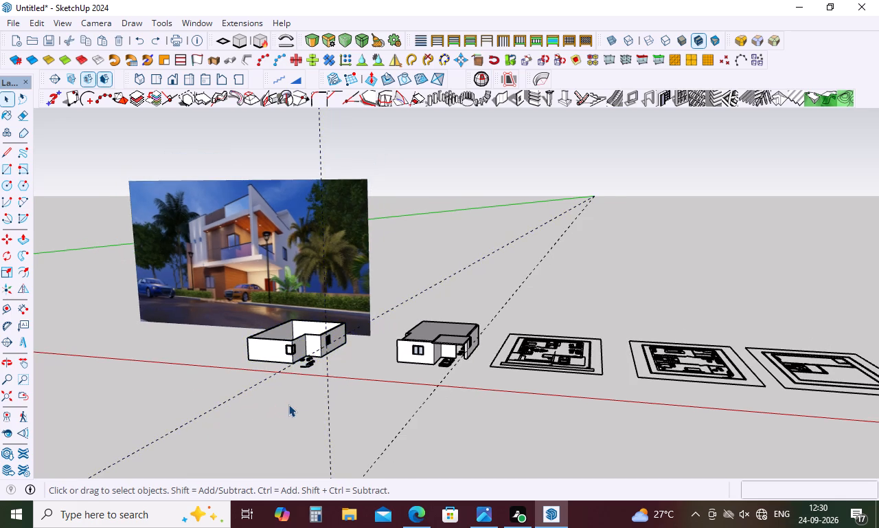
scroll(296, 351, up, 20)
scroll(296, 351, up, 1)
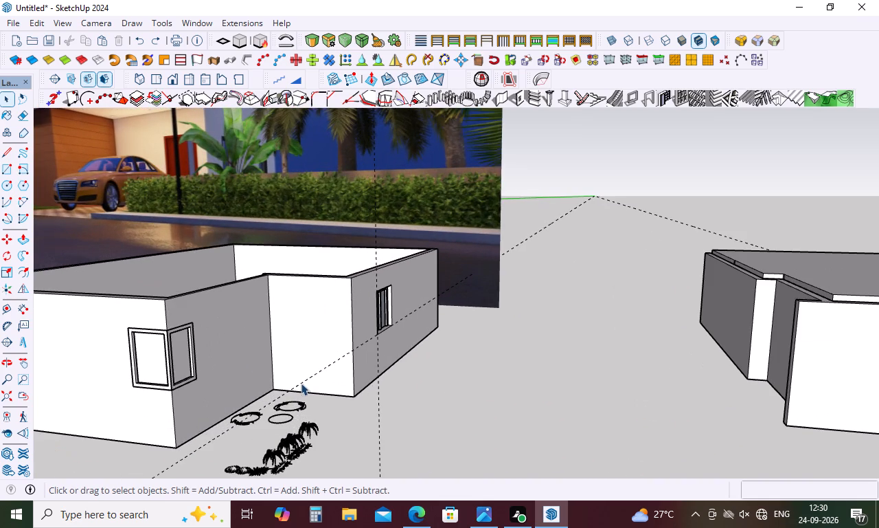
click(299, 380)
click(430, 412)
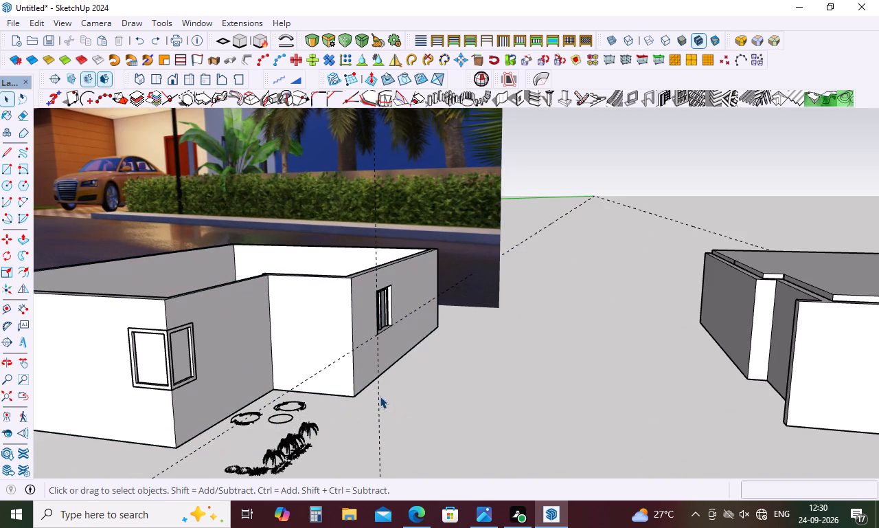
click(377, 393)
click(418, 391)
Delete all guides in the model at once.
click(36, 25)
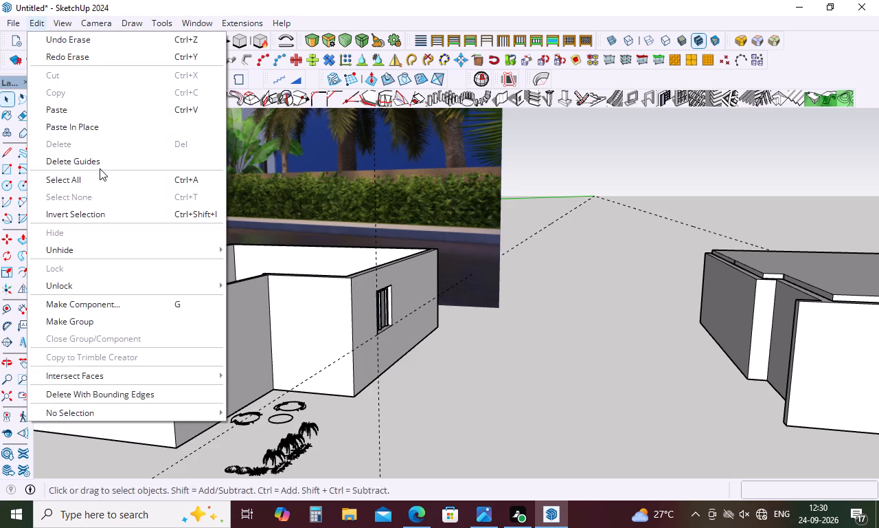
click(100, 168)
Check the width of the sliding-door opening between the living area and the balcony on the upper-floor plan.
scroll(356, 316, down, 4)
middle_drag(361, 323, 426, 338)
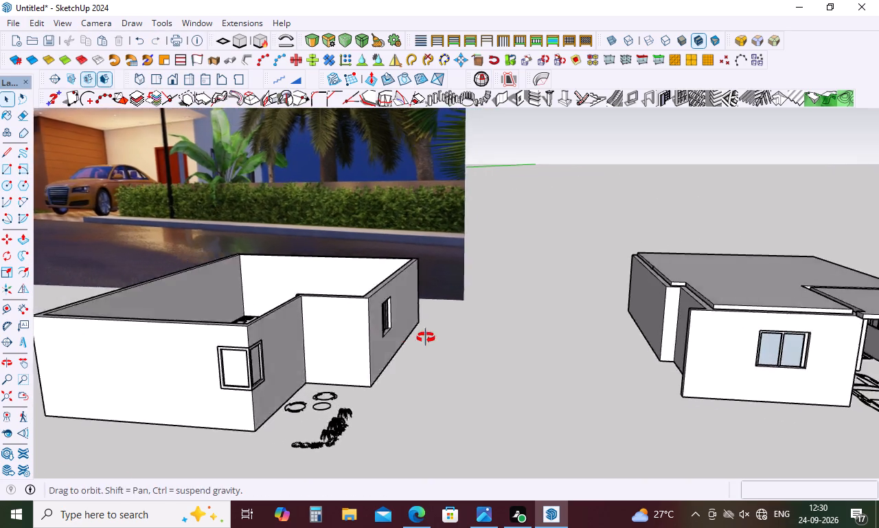
middle_drag(426, 338, 446, 314)
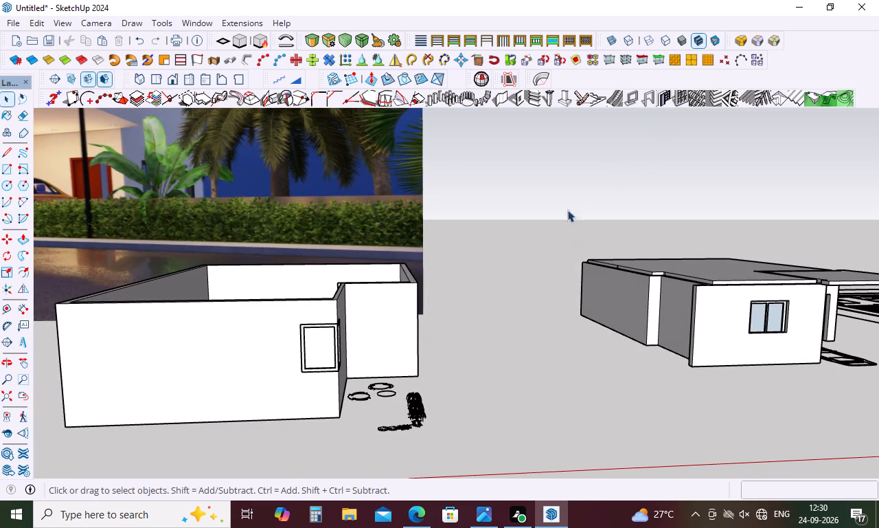
scroll(438, 349, down, 9)
scroll(696, 319, down, 7)
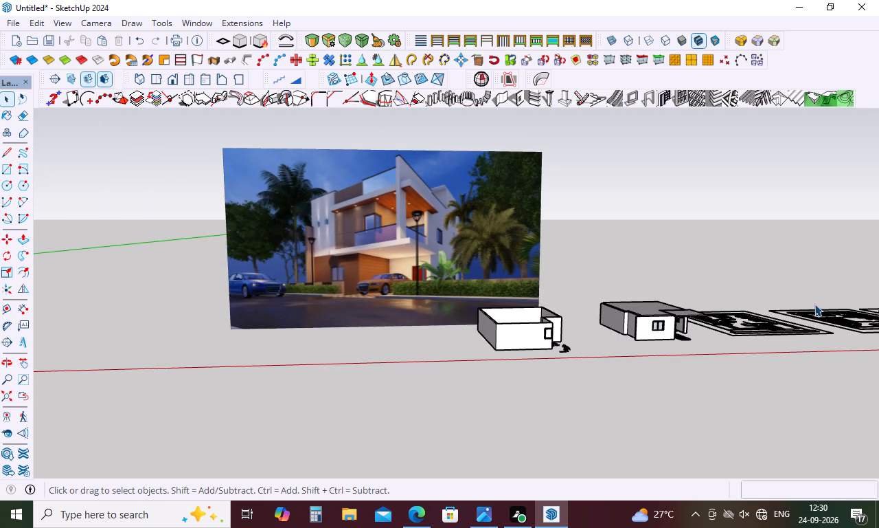
middle_drag(774, 306, 685, 423)
scroll(686, 399, down, 4)
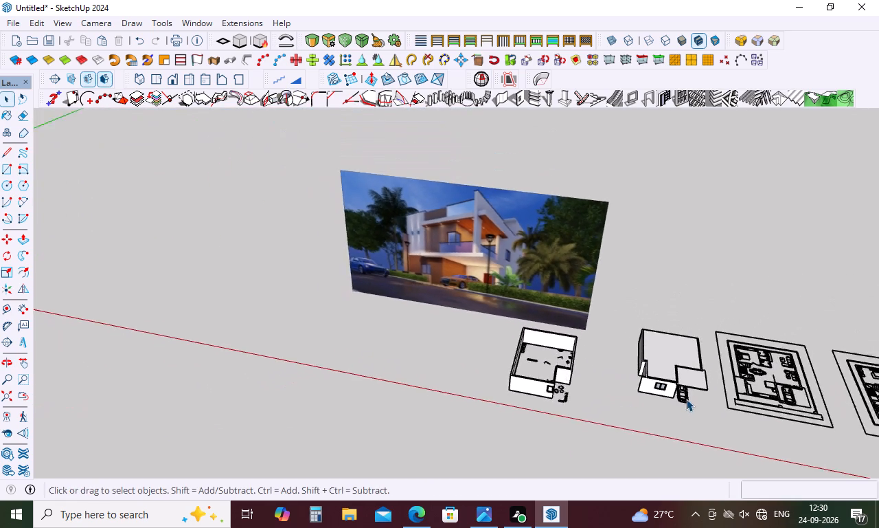
scroll(686, 399, down, 13)
scroll(845, 410, up, 5)
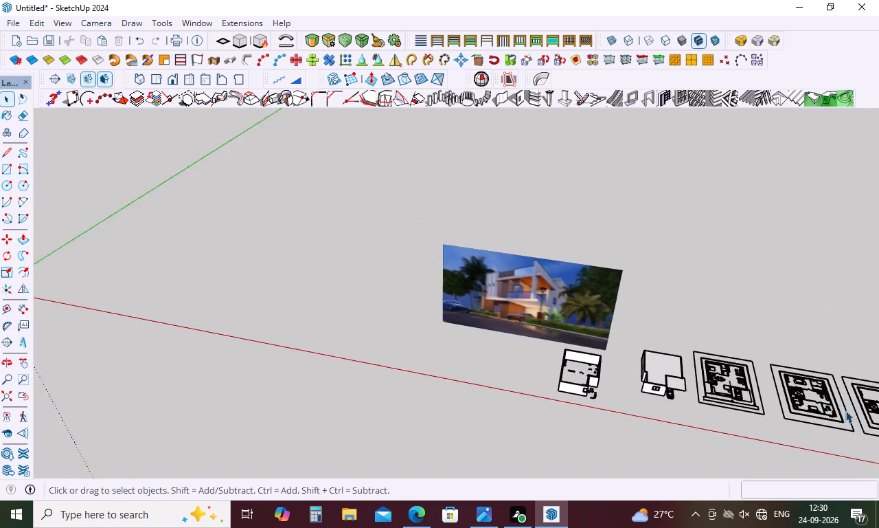
scroll(845, 410, up, 19)
scroll(862, 422, up, 8)
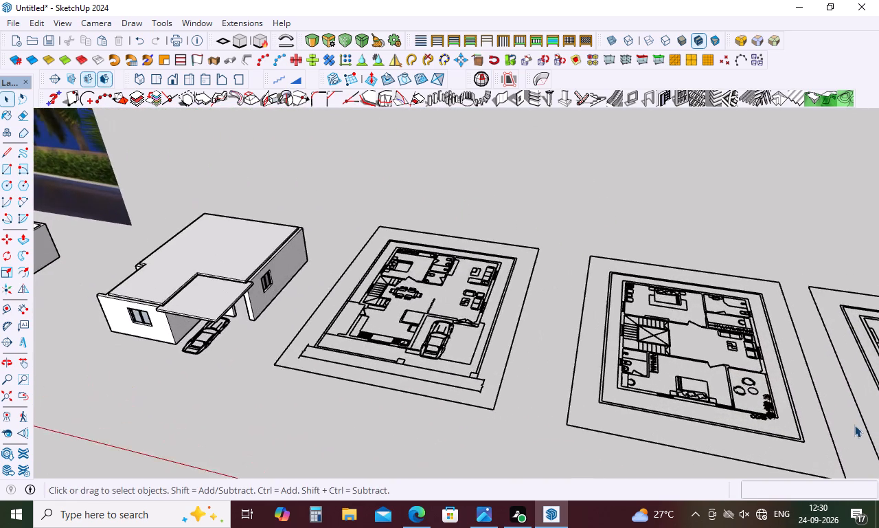
scroll(854, 425, up, 15)
scroll(777, 357, up, 5)
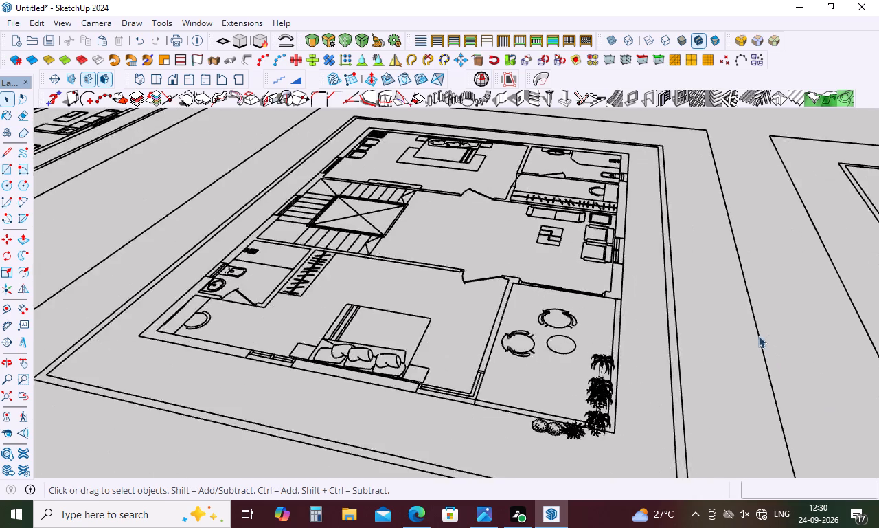
scroll(758, 335, up, 1)
scroll(593, 289, up, 5)
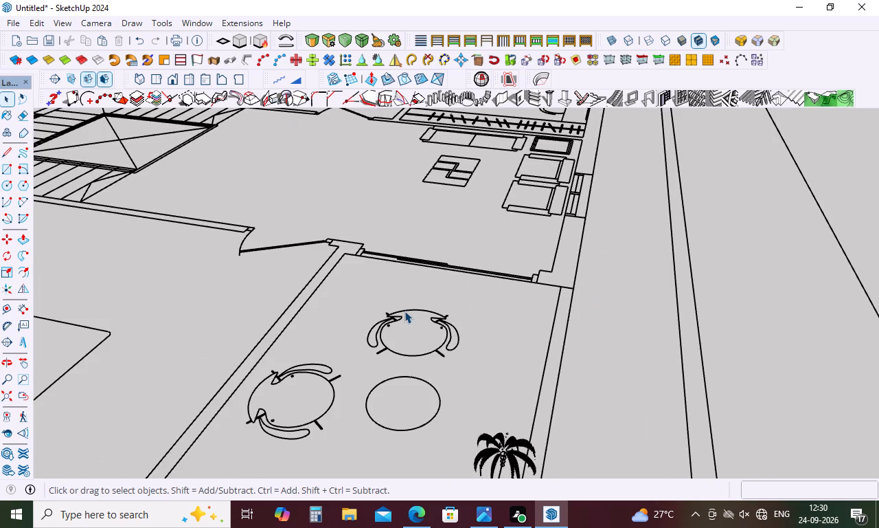
key(Escape)
key(r)
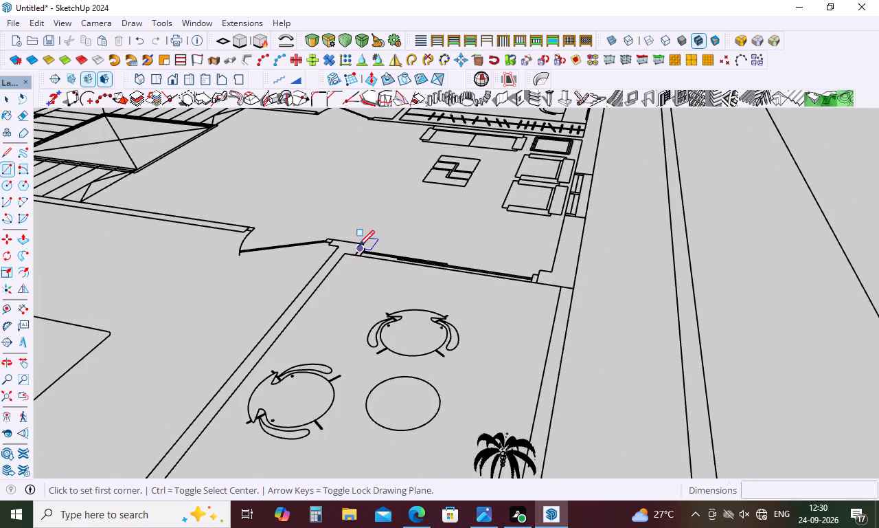
scroll(358, 243, up, 10)
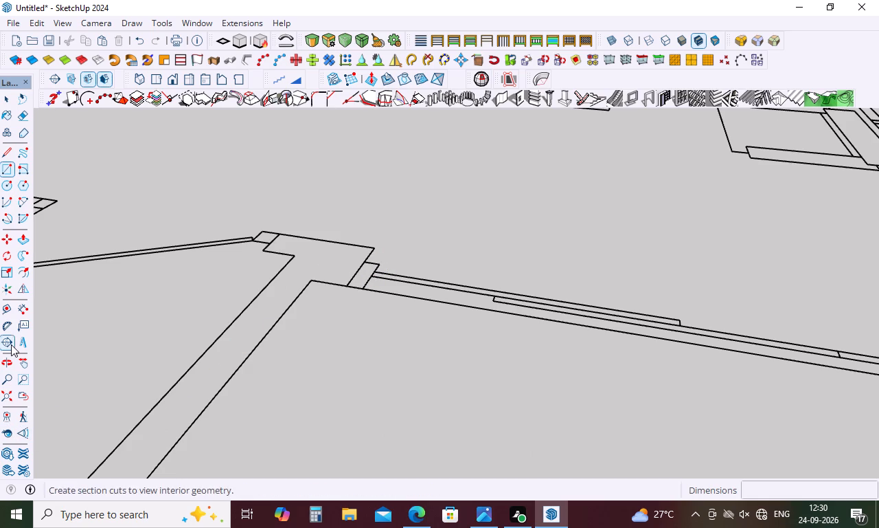
click(21, 309)
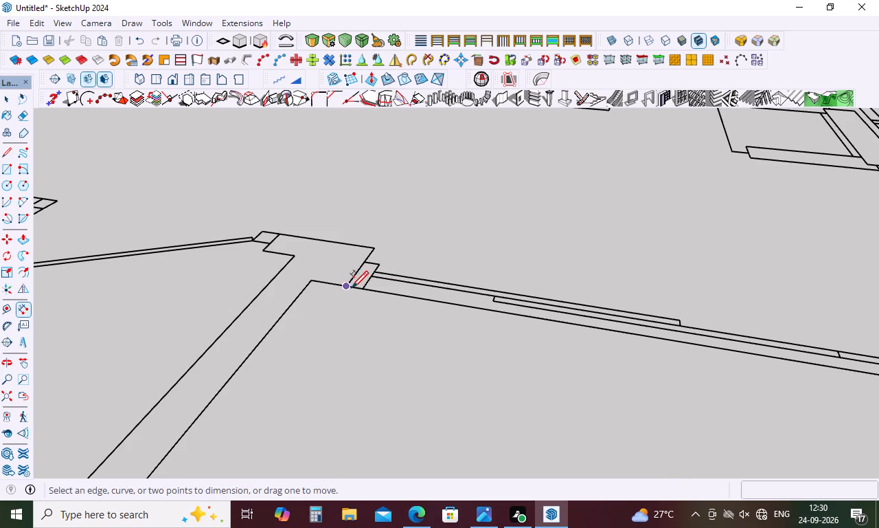
scroll(345, 280, down, 4)
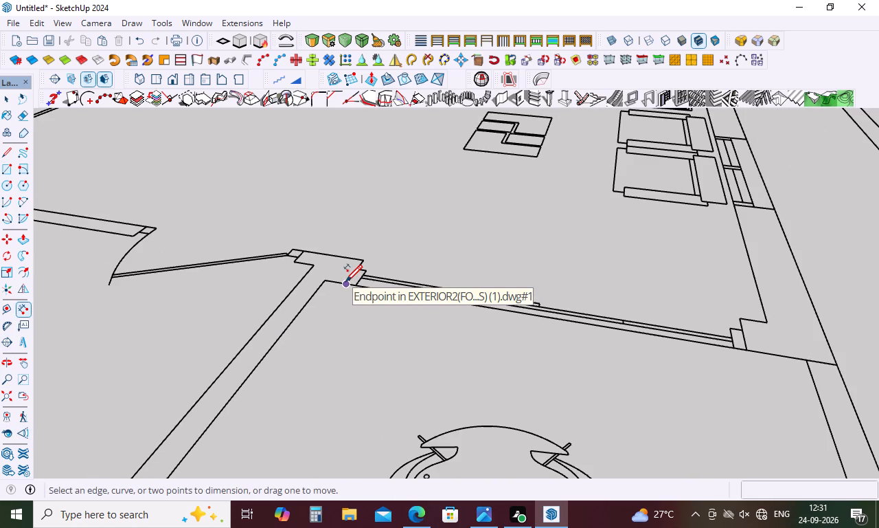
click(345, 283)
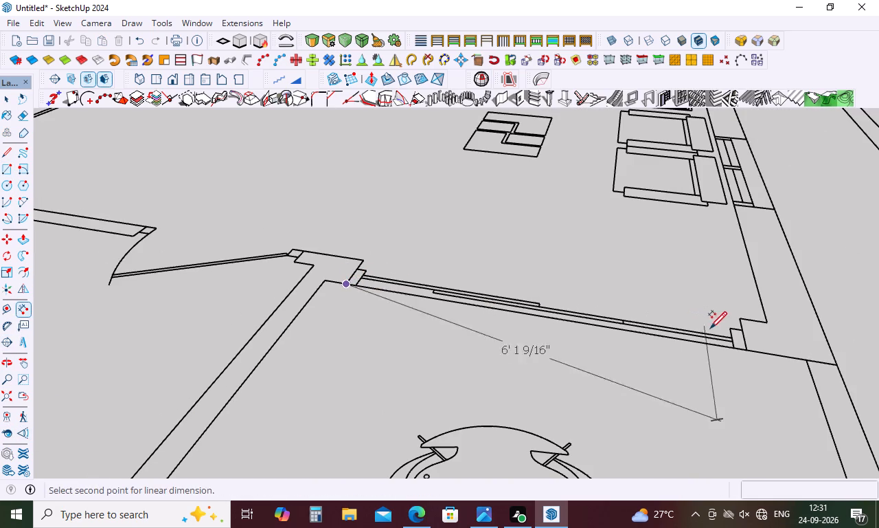
key(Escape)
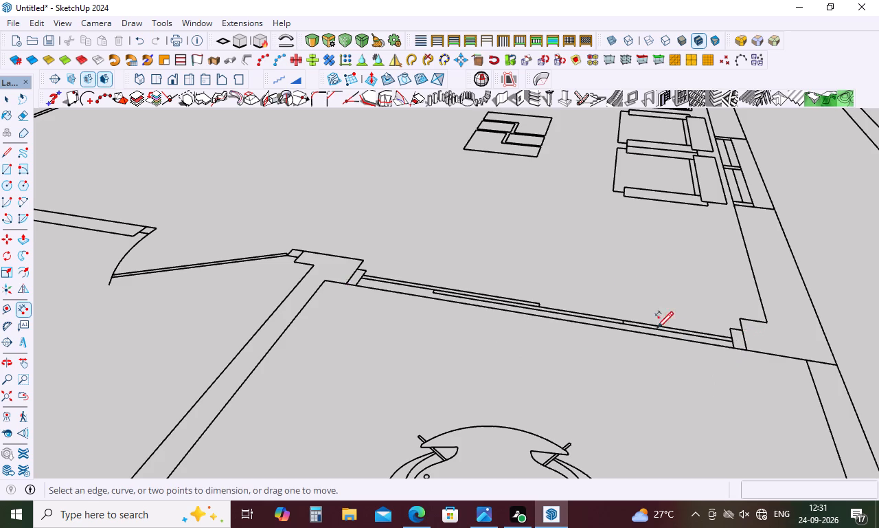
scroll(617, 258, down, 17)
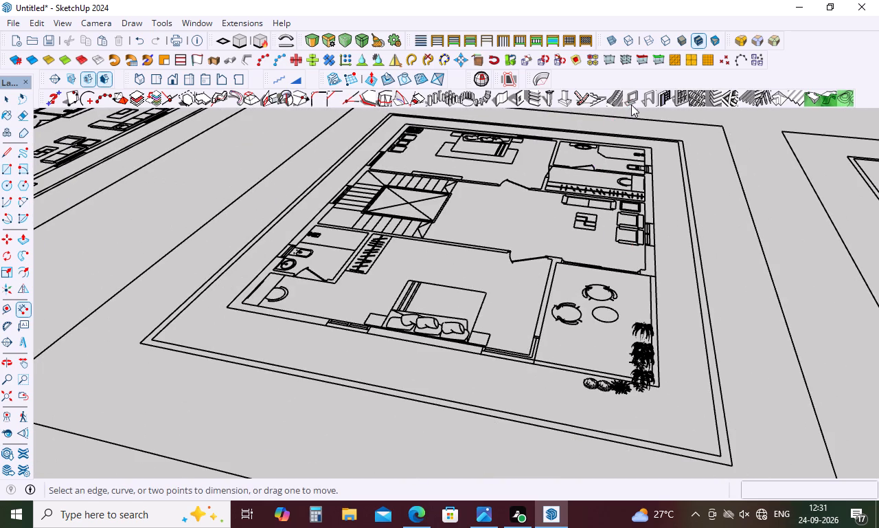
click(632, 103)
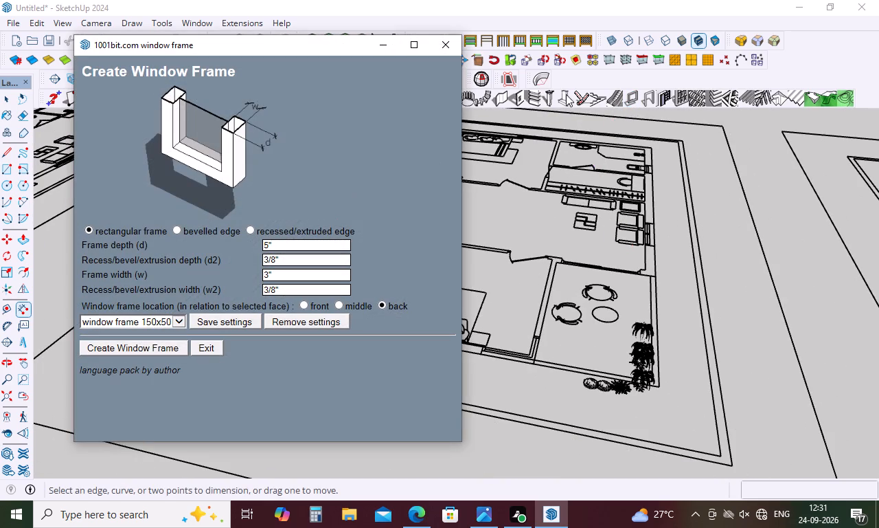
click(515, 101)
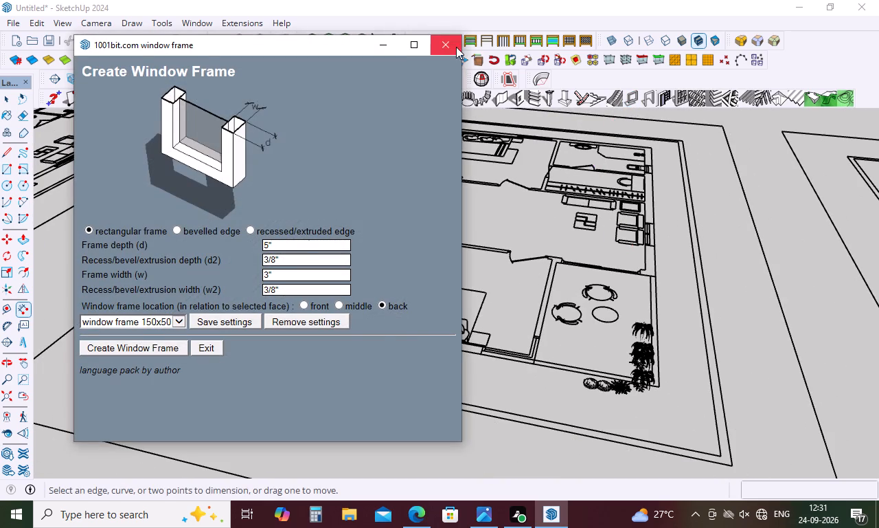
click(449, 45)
Configure a new wall opening 6' wide and 7' high with the Create Wall Opening tool.
click(516, 100)
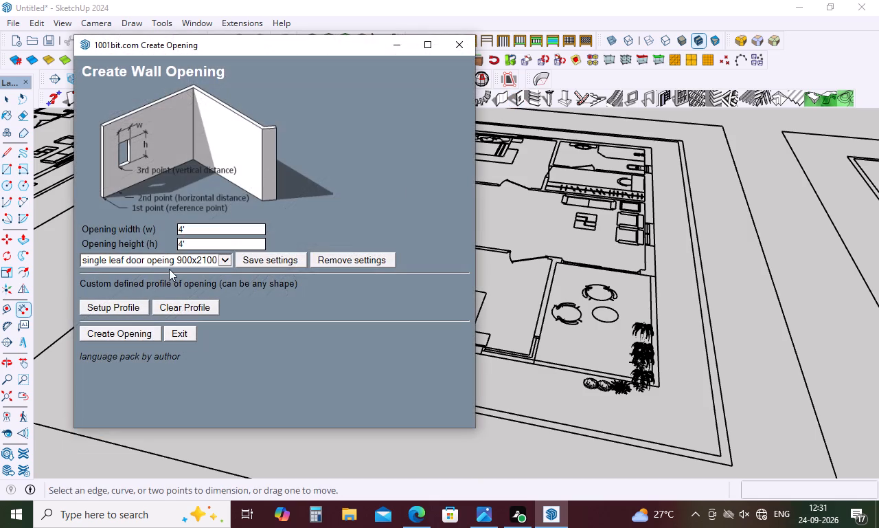
click(189, 232)
key(BackSpace)
key(6)
key(apostrophe)
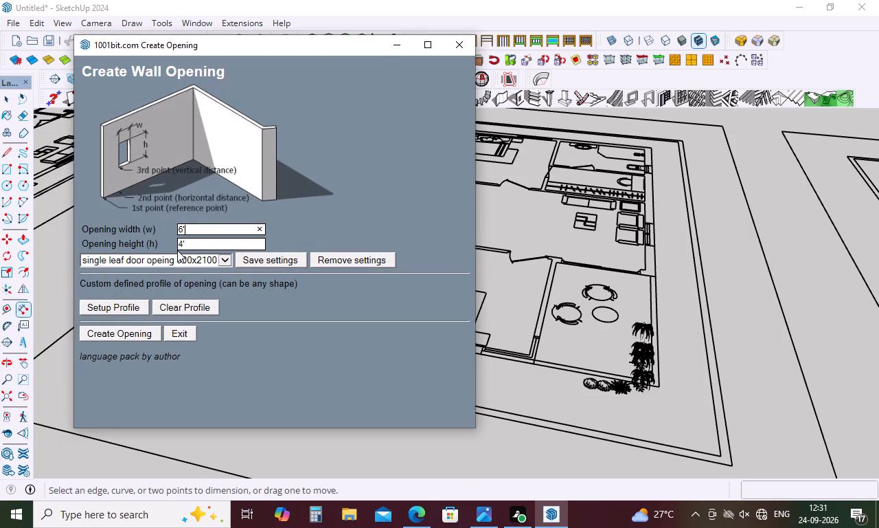
click(185, 242)
key(BackSpace)
key(7)
key(apostrophe)
click(122, 335)
Place the door opening at the base of the upper-floor model's recessed wall facing the balcony.
scroll(424, 249, down, 8)
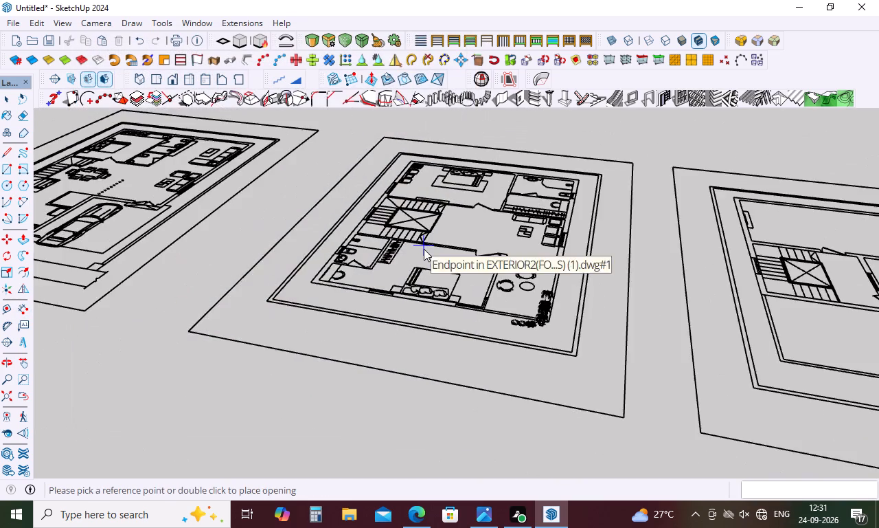
scroll(424, 249, down, 20)
scroll(439, 288, down, 5)
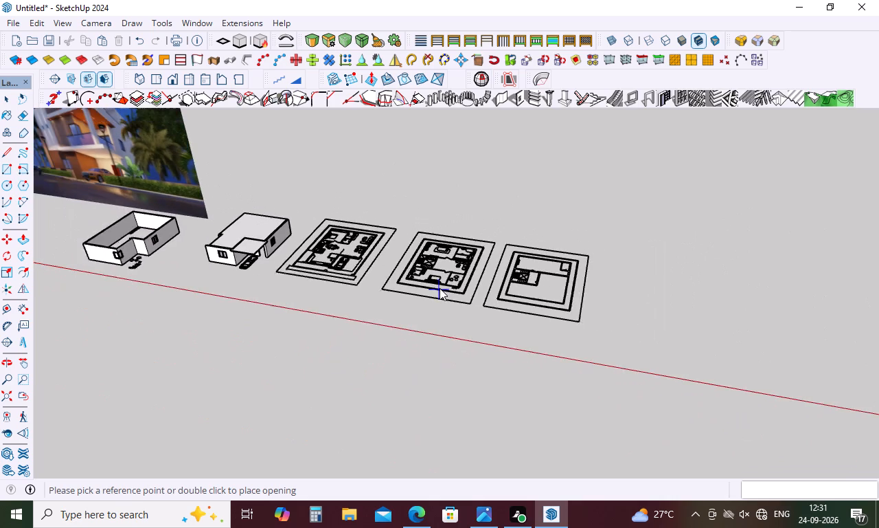
scroll(125, 249, up, 5)
middle_drag(161, 278, 209, 247)
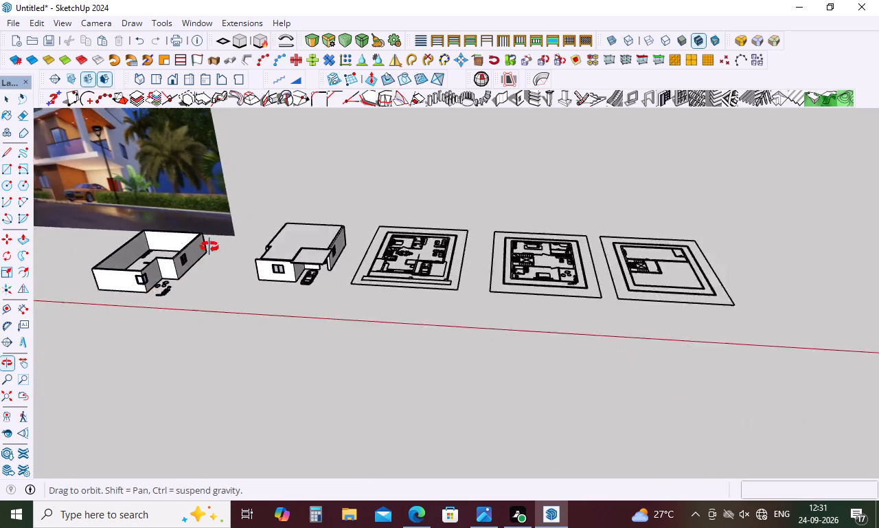
middle_drag(209, 247, 241, 150)
scroll(153, 242, up, 12)
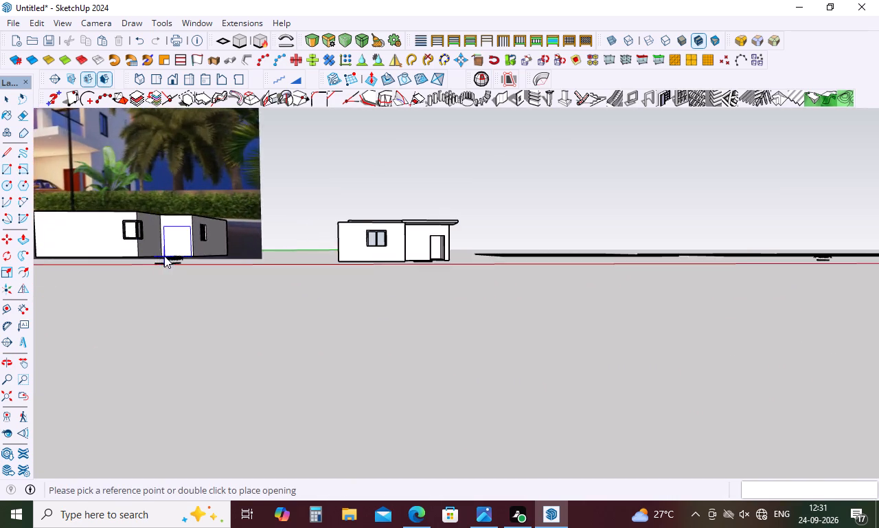
scroll(164, 256, up, 19)
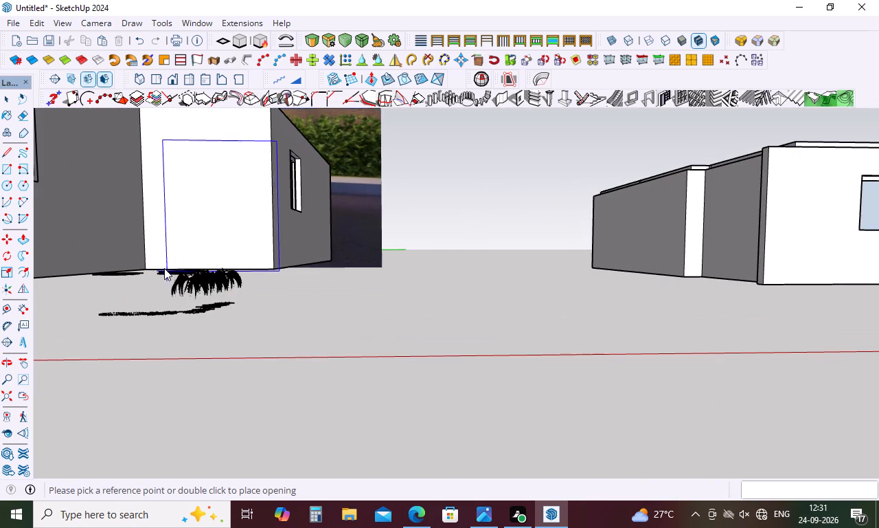
double_click(157, 266)
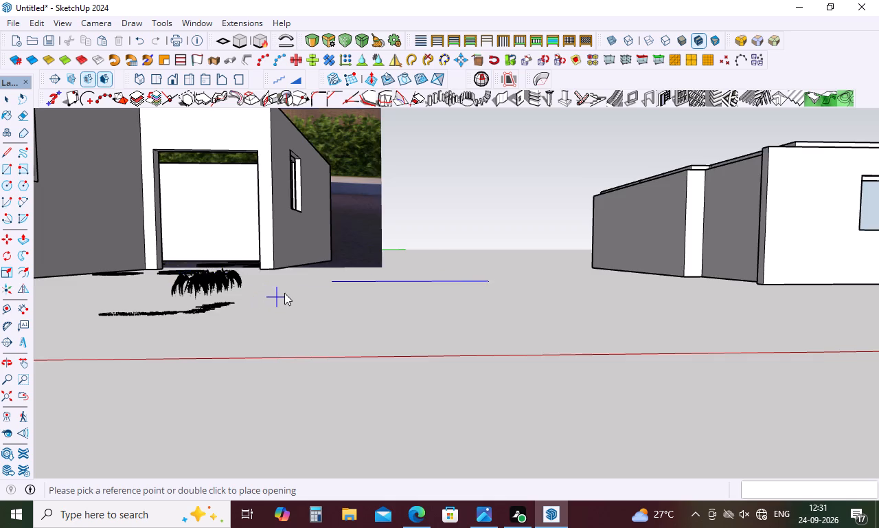
scroll(291, 287, down, 10)
middle_drag(293, 288, 309, 387)
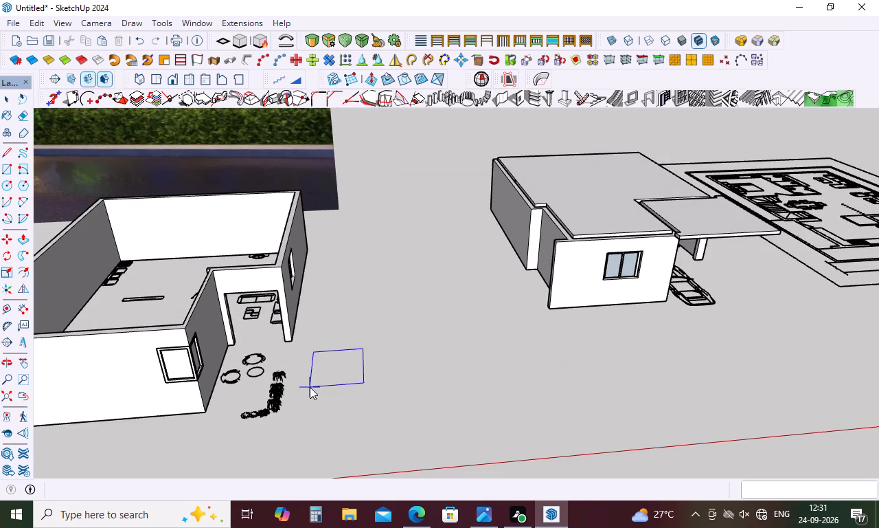
key(Escape)
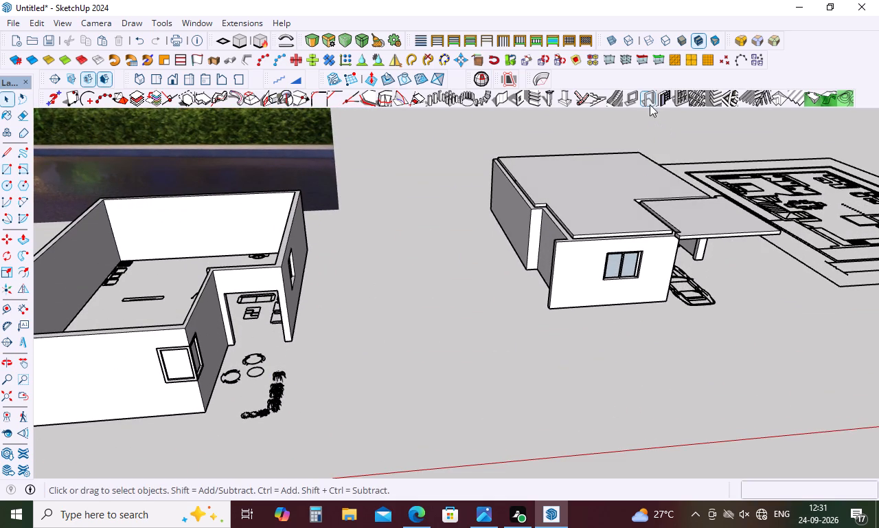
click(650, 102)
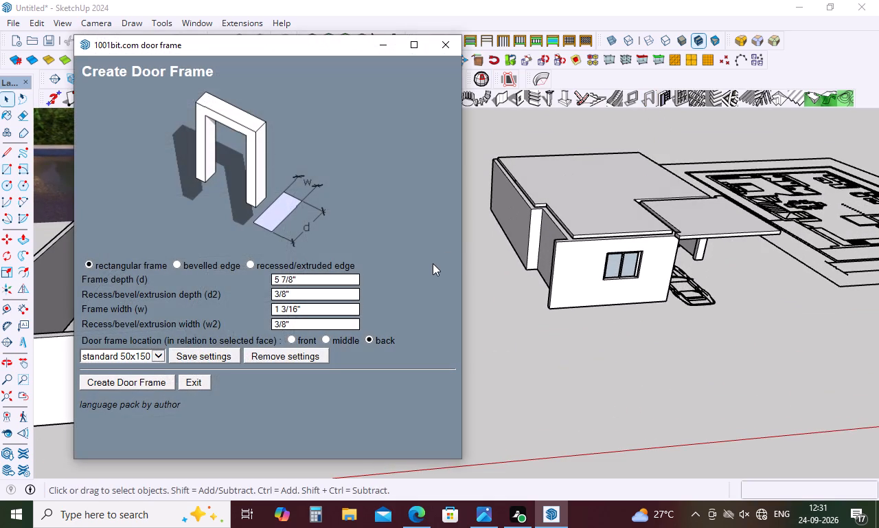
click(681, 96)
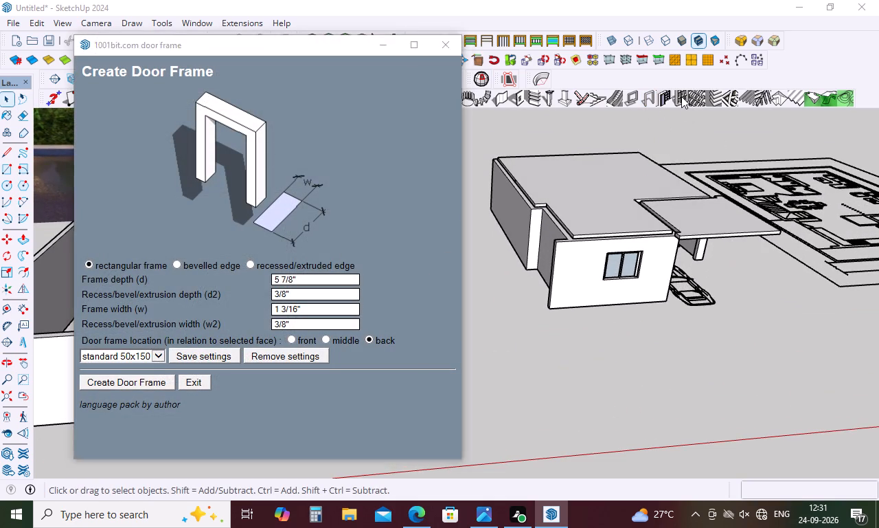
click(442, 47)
Examine the upper-floor balcony and its door in the house reference image.
scroll(456, 250, down, 14)
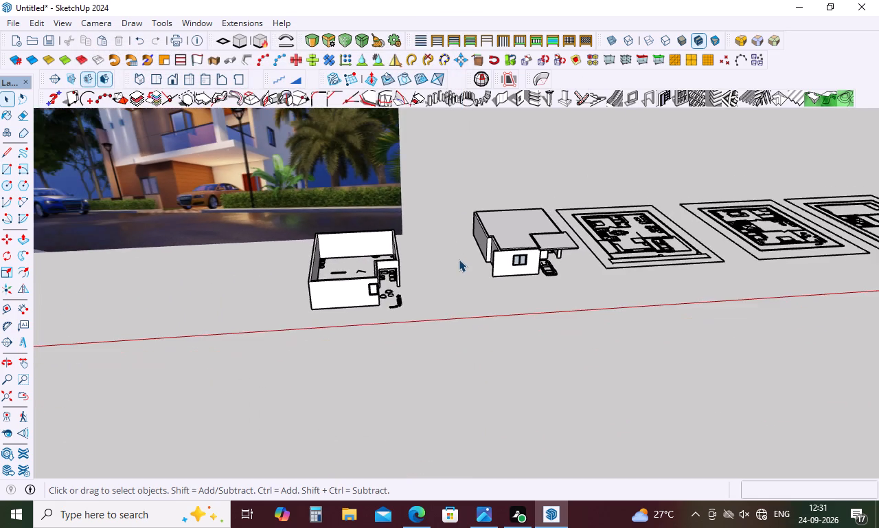
scroll(459, 259, down, 4)
scroll(293, 144, up, 9)
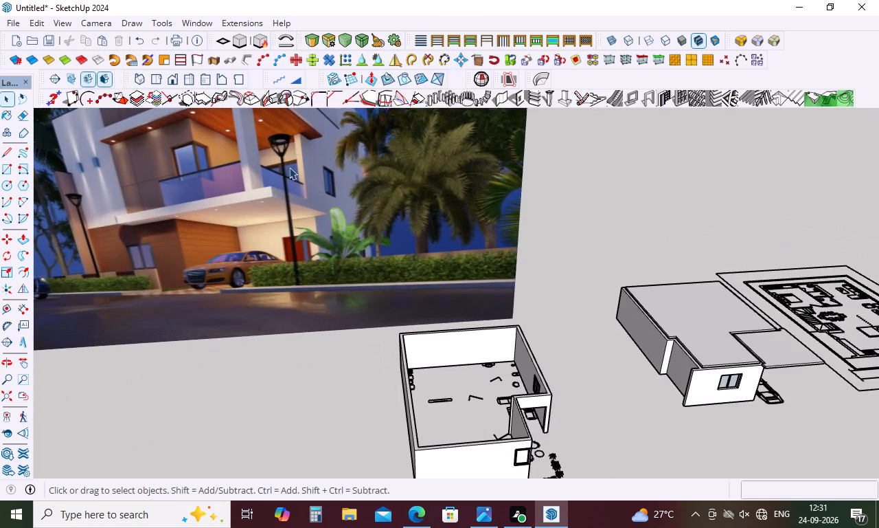
middle_drag(289, 167, 290, 210)
scroll(281, 152, up, 13)
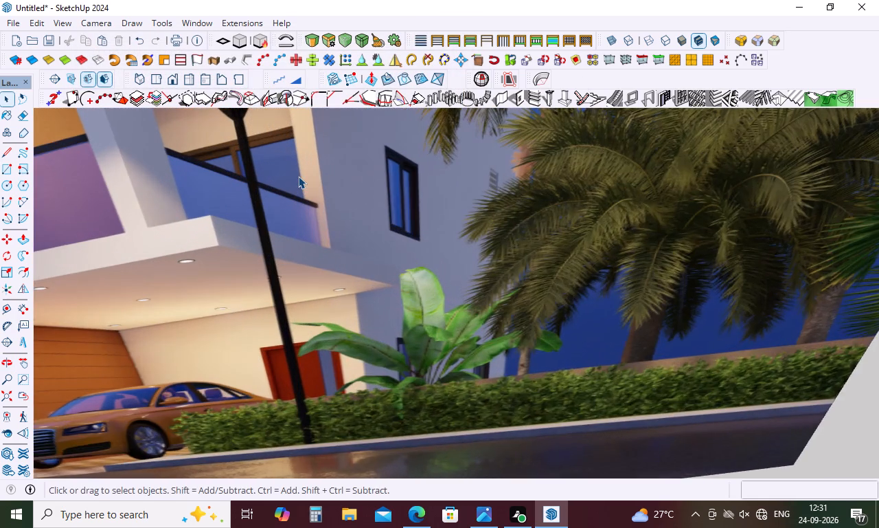
scroll(298, 176, up, 3)
scroll(298, 176, down, 14)
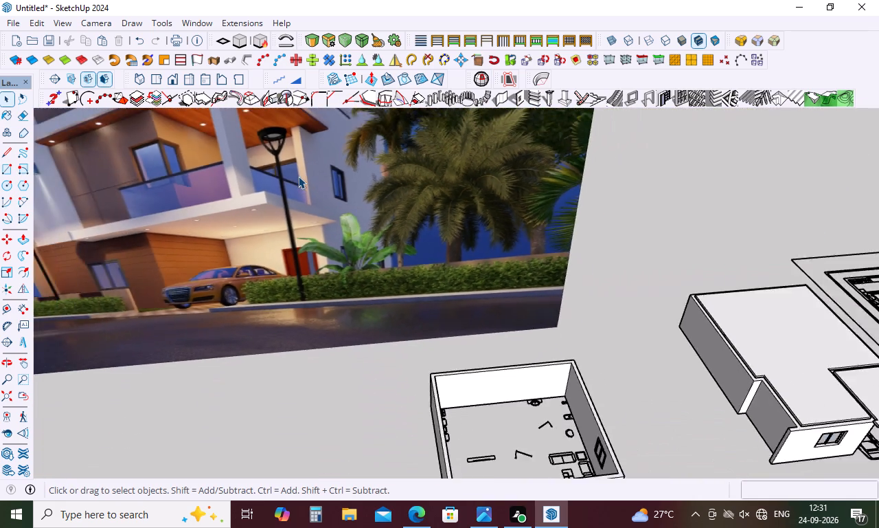
scroll(298, 176, down, 15)
middle_drag(440, 346, 418, 218)
Delete the plan's plants, chairs and round table linework from the balcony area in front of the door opening.
scroll(416, 283, up, 15)
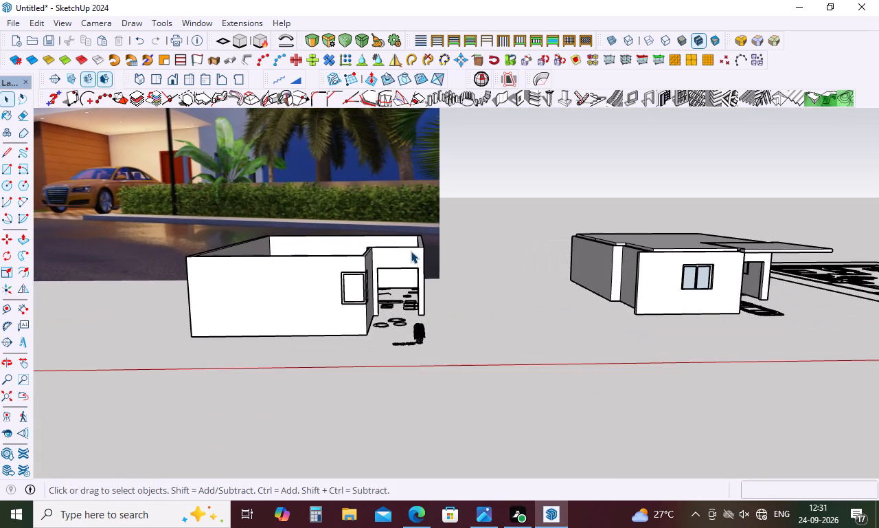
click(422, 335)
key(Delete)
scroll(409, 314, up, 5)
drag(400, 326, 445, 376)
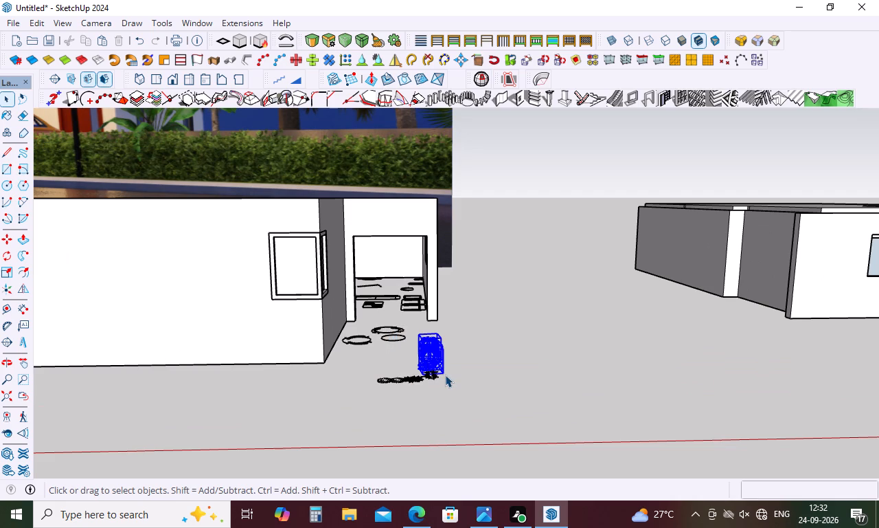
key(Delete)
drag(397, 324, 419, 393)
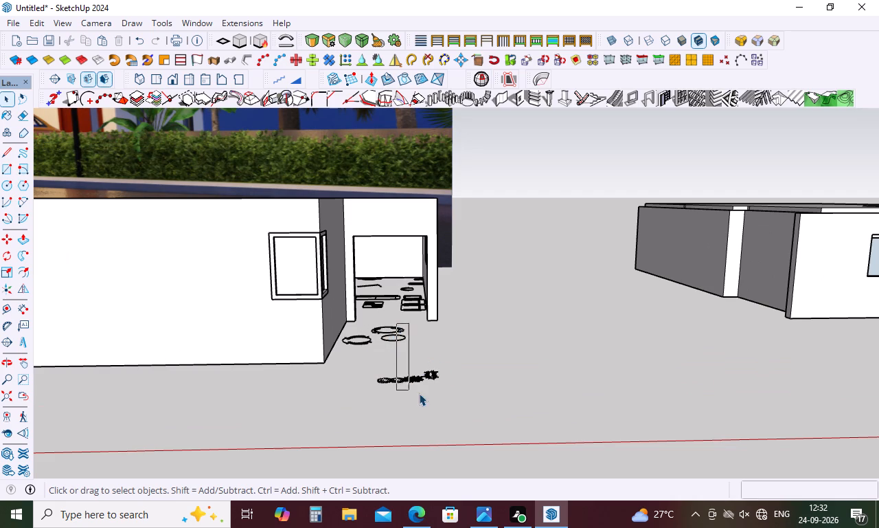
drag(419, 393, 429, 395)
key(Delete)
drag(375, 324, 400, 398)
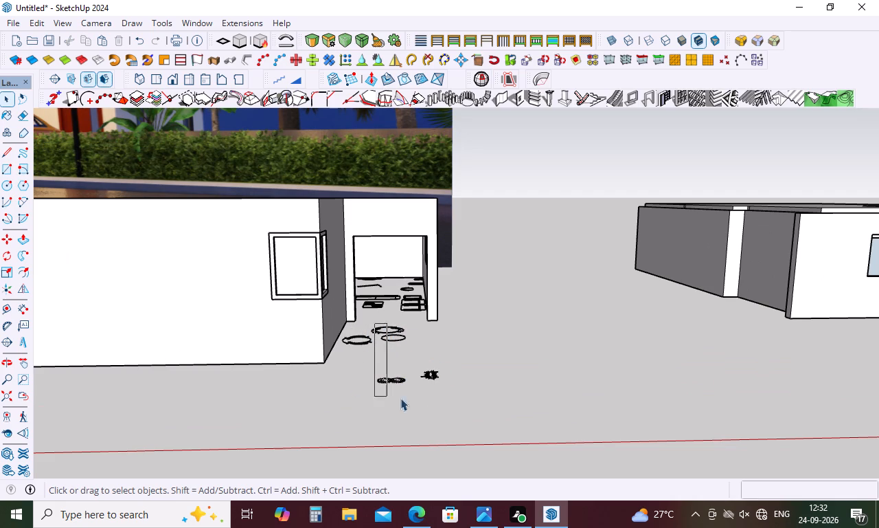
drag(400, 398, 447, 404)
key(Delete)
drag(393, 322, 347, 368)
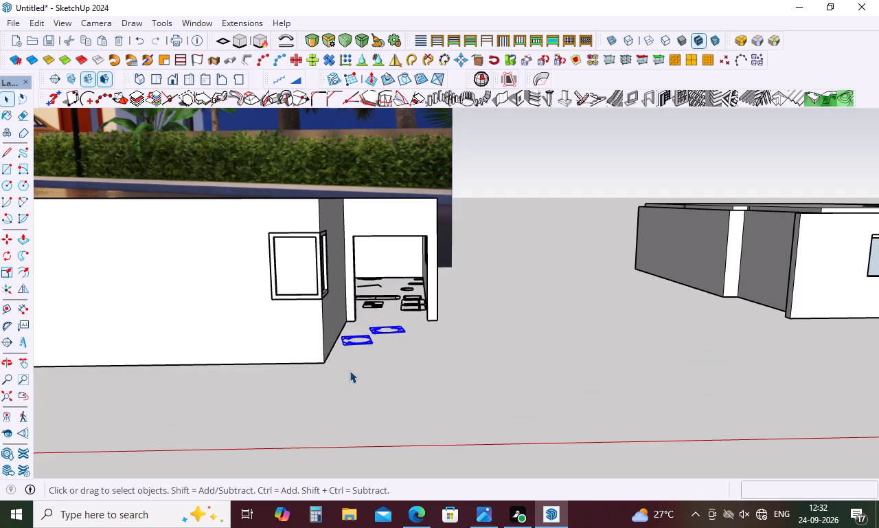
key(Delete)
Inside the upper-floor wall group, draw a 7' by 6' rectangle that fills the balcony door opening.
scroll(361, 339, down, 5)
scroll(361, 340, up, 1)
scroll(361, 340, down, 5)
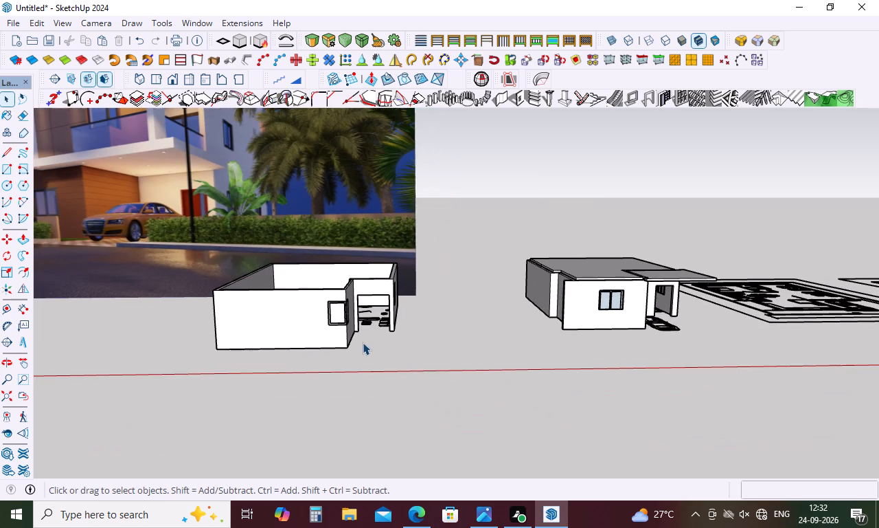
key(space)
double_click(319, 324)
scroll(394, 282, up, 8)
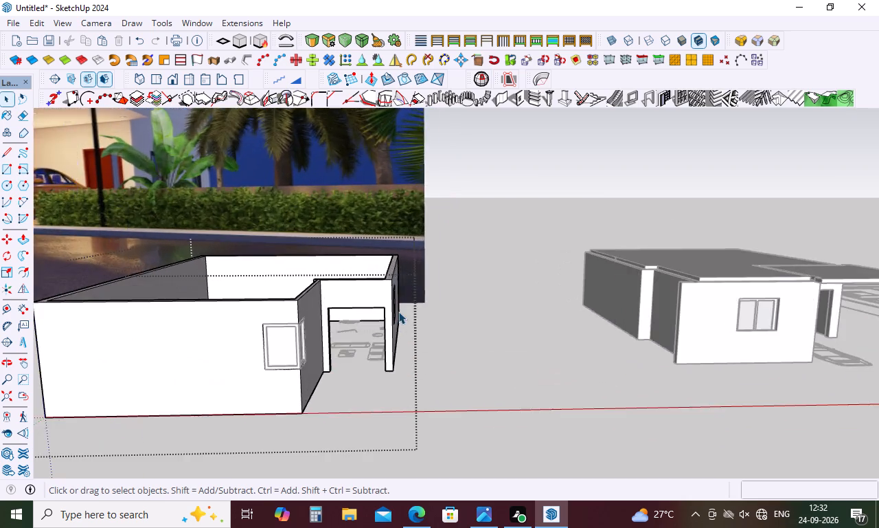
scroll(398, 311, up, 2)
key(r)
scroll(242, 322, up, 4)
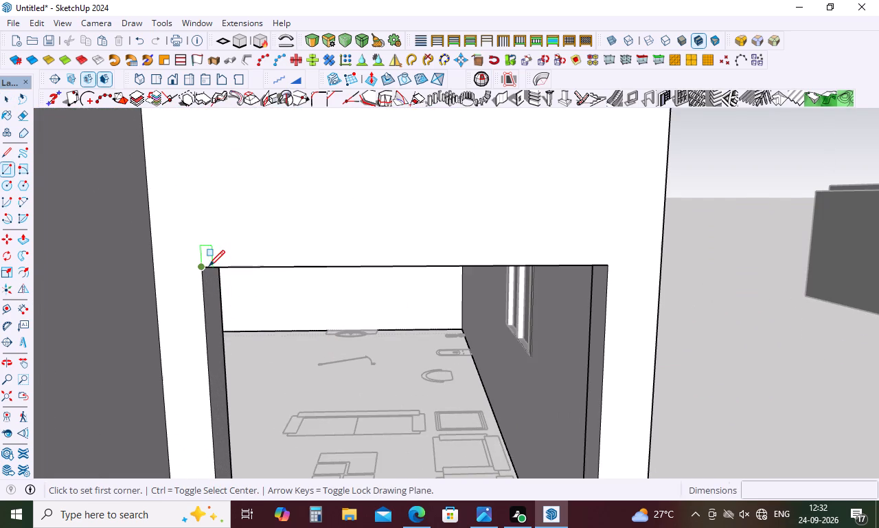
click(204, 267)
scroll(230, 256, down, 5)
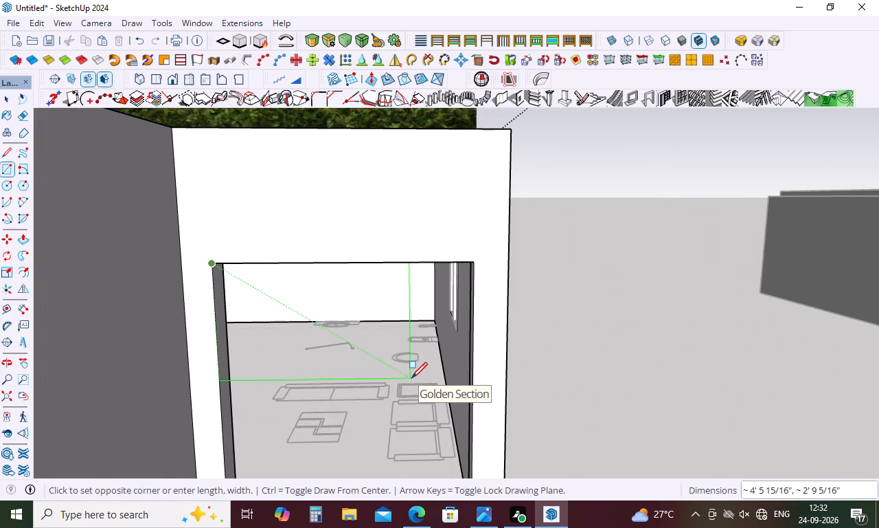
scroll(411, 375, down, 4)
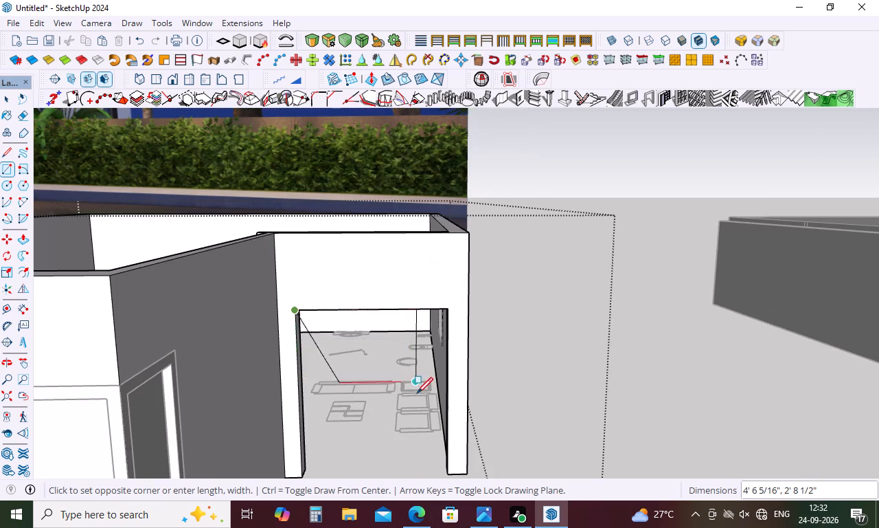
click(451, 476)
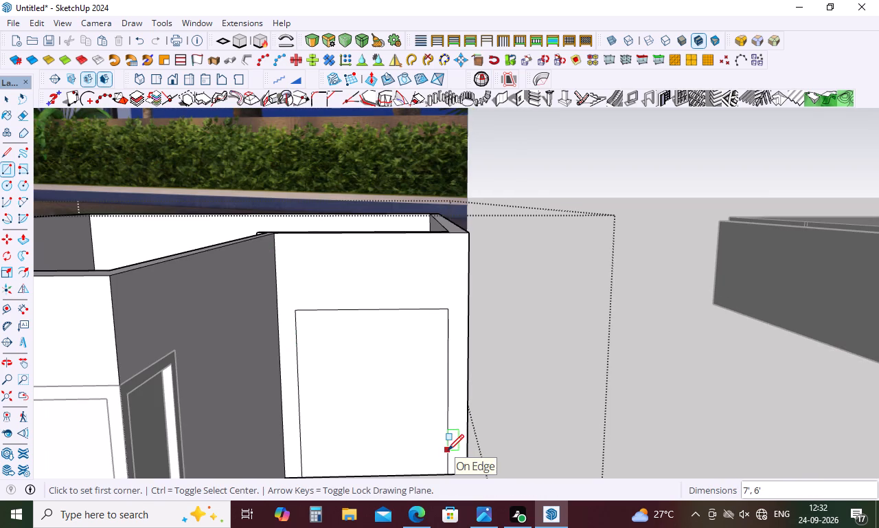
key(space)
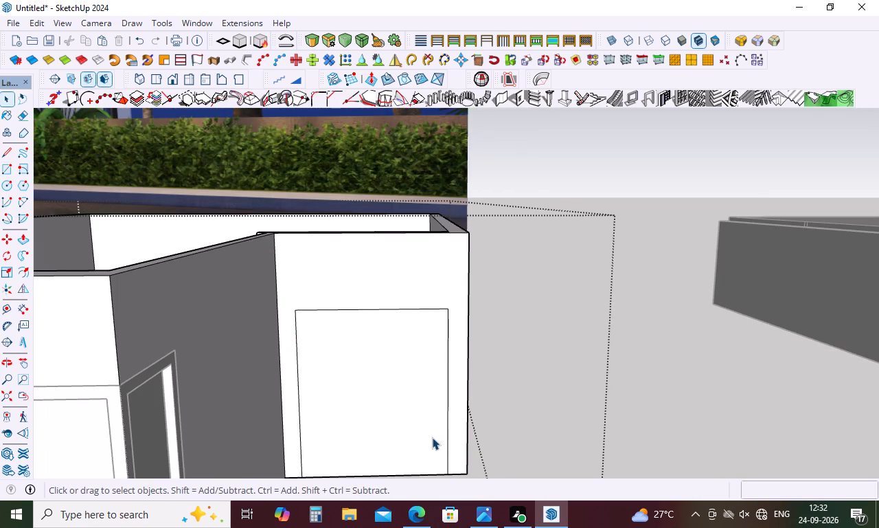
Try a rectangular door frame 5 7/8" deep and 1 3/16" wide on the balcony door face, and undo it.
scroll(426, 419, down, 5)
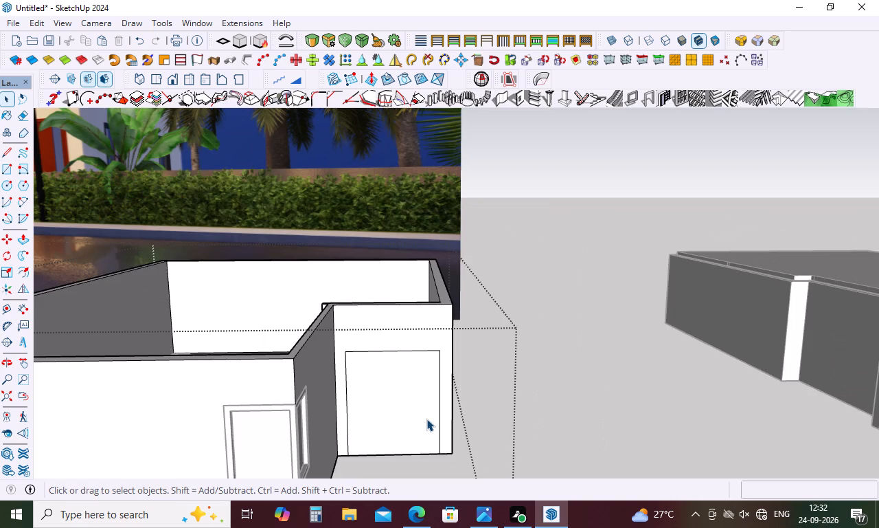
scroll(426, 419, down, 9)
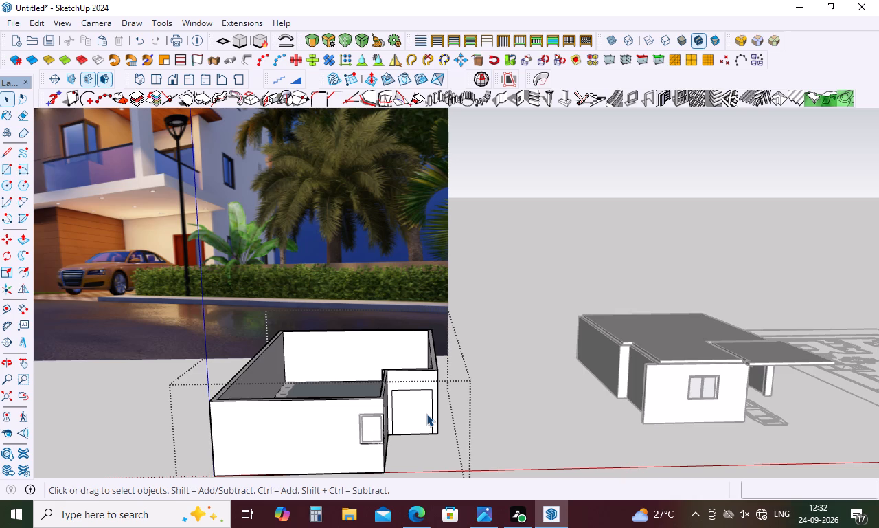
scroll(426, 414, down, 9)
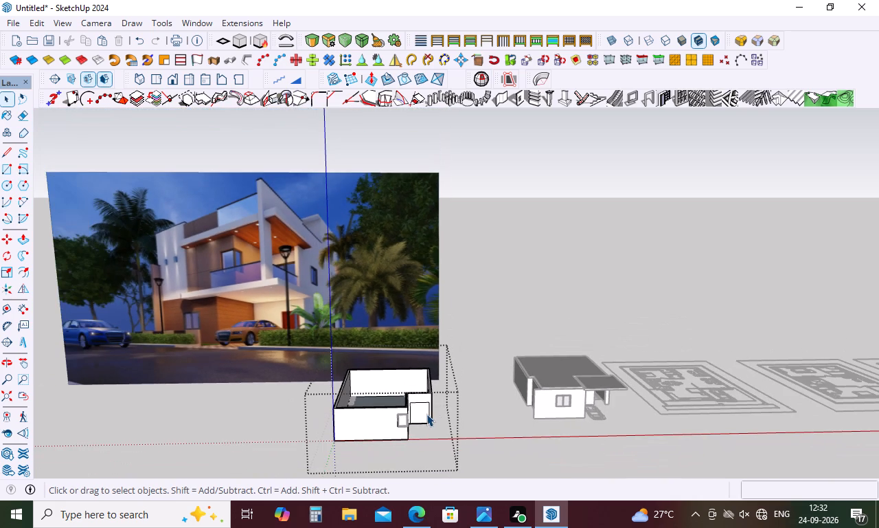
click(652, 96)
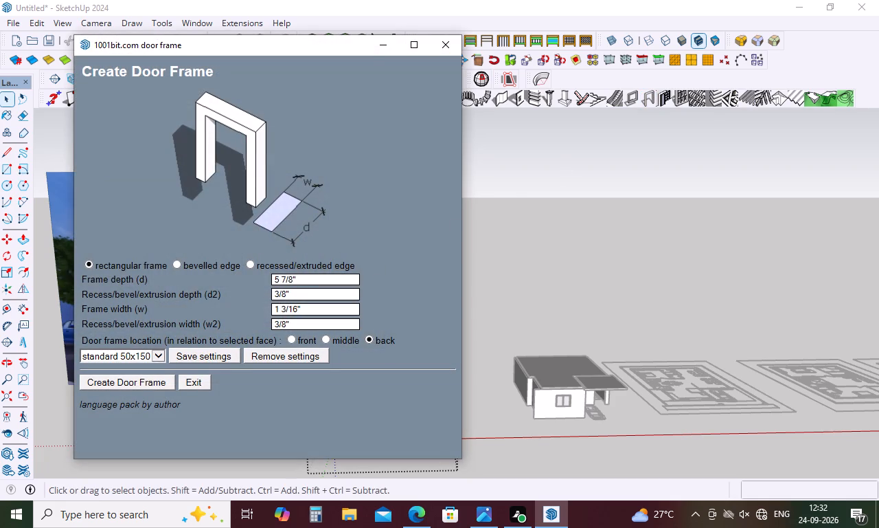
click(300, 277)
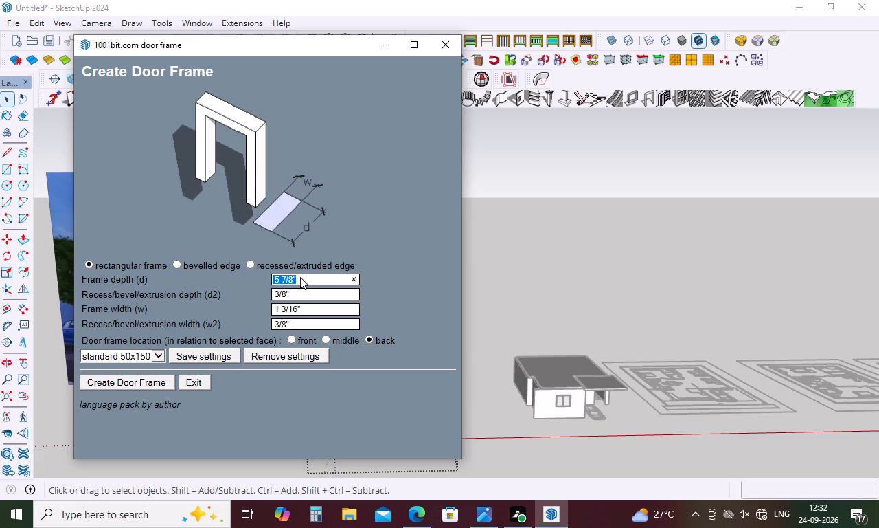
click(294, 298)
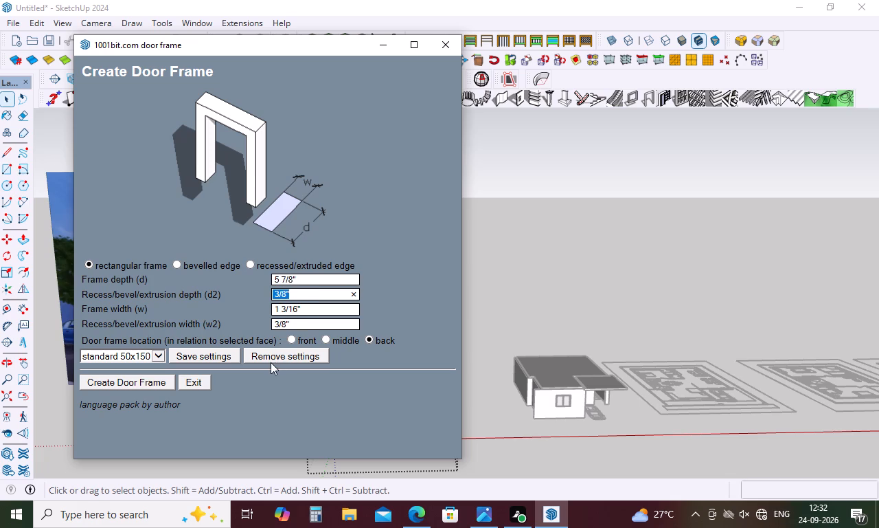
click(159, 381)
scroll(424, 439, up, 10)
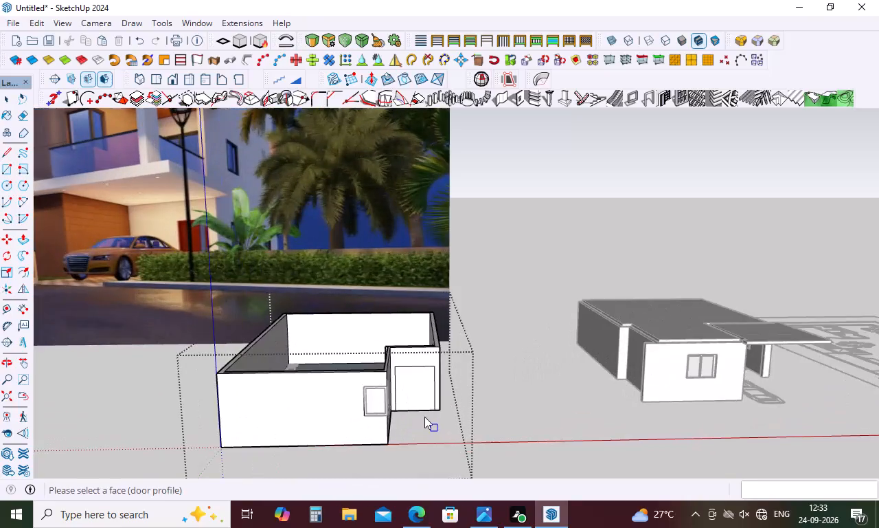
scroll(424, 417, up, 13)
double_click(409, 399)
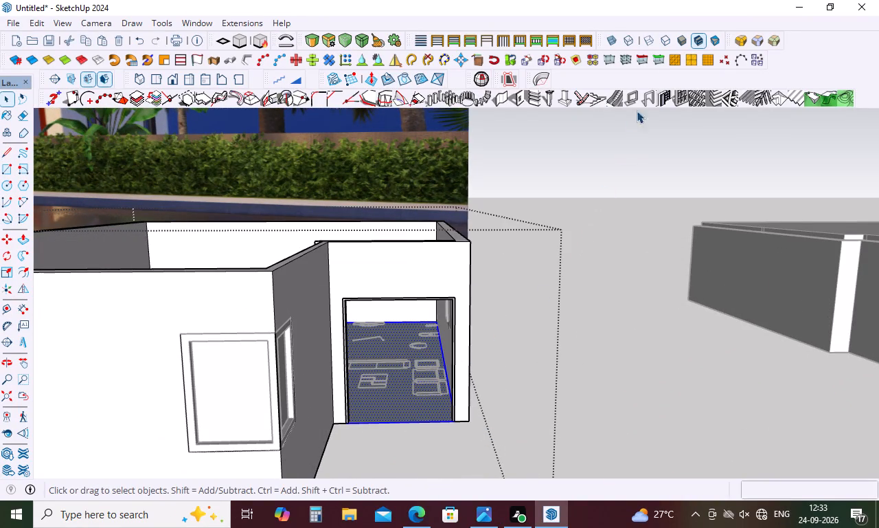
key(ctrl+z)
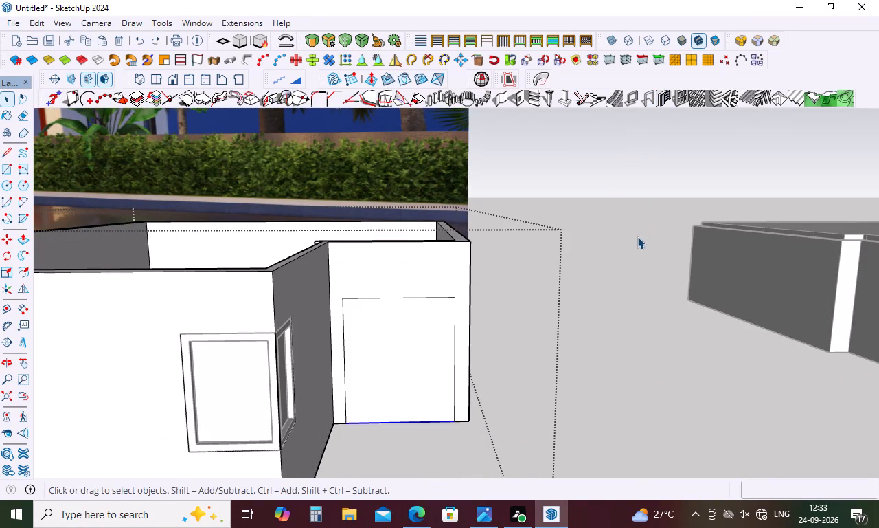
Create a rectangular door frame 4" wide and 5 7/8" deep at the back of the balcony door face, and leave the wall group.
click(646, 94)
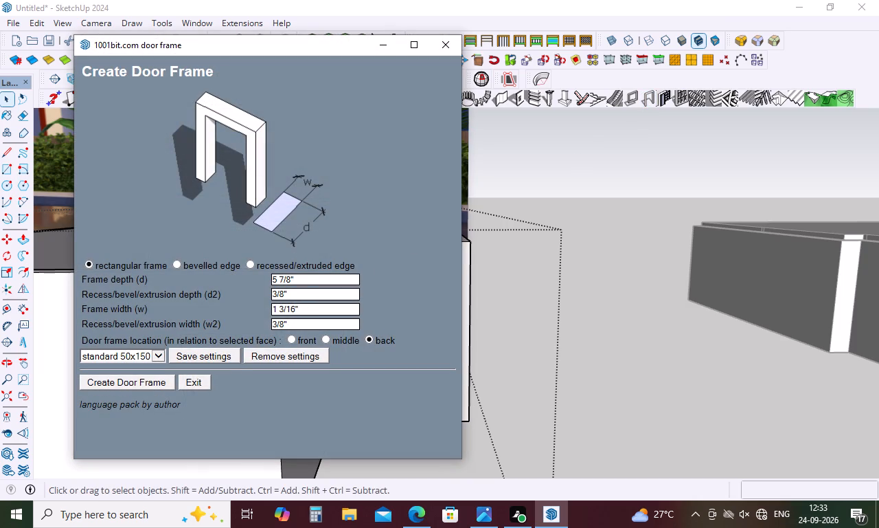
click(301, 296)
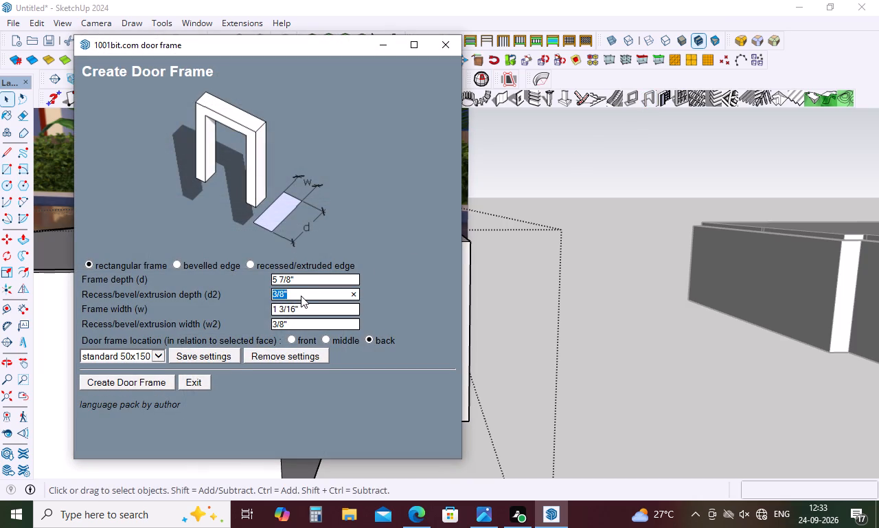
click(299, 307)
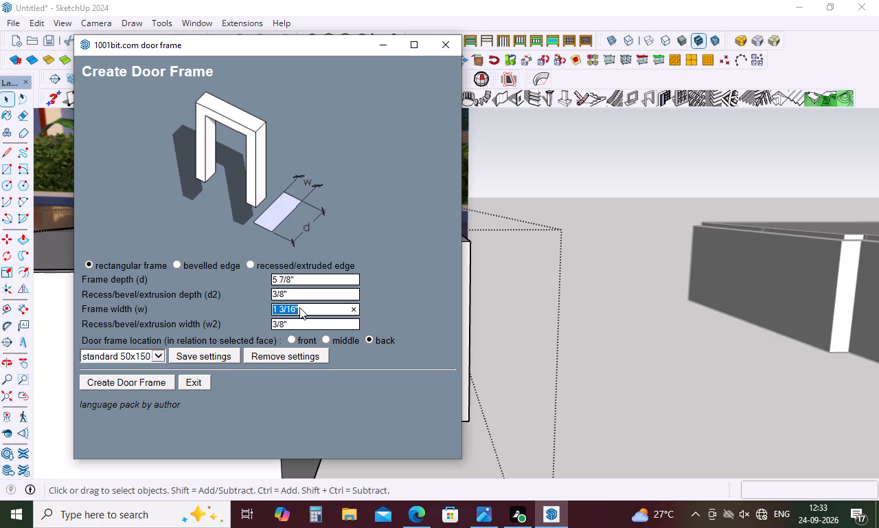
key(BackSpace)
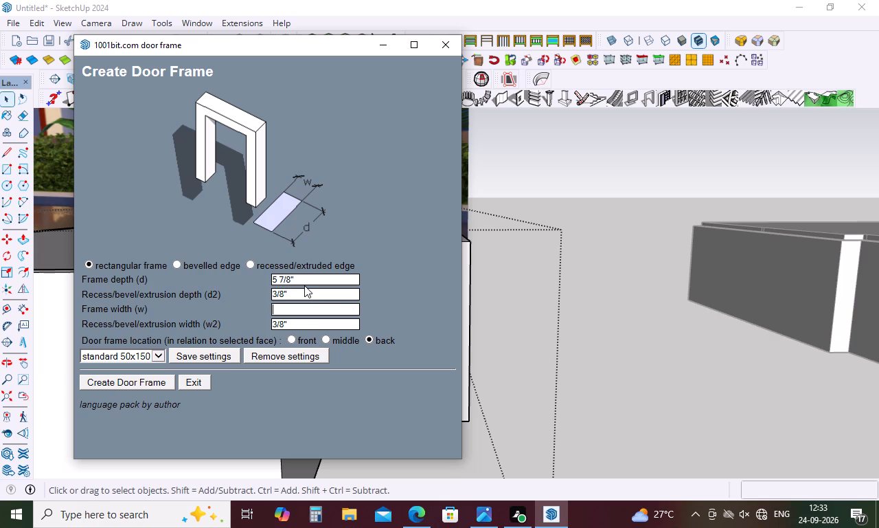
key(4)
key(shift+quotedbl)
click(153, 382)
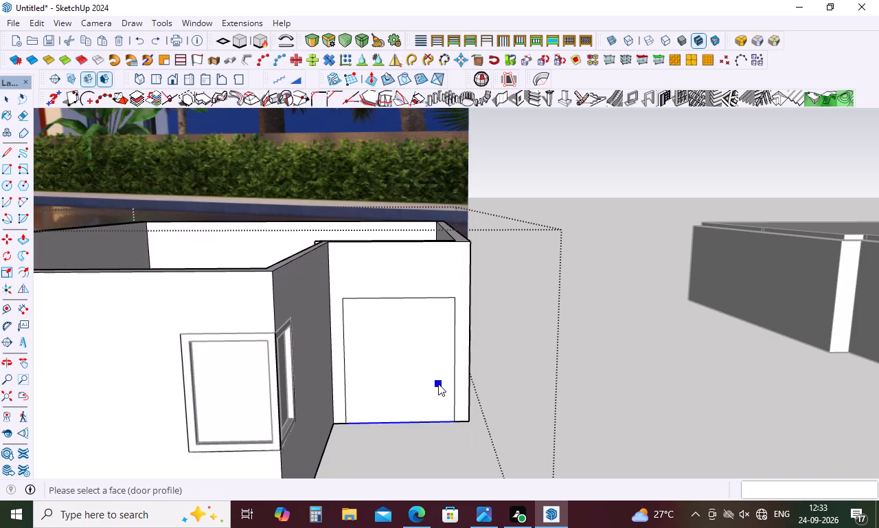
double_click(437, 384)
key(space)
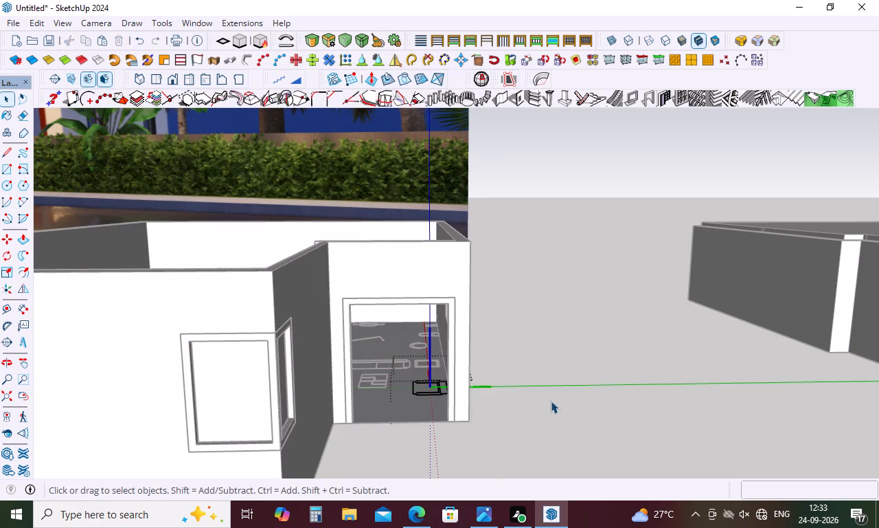
click(551, 401)
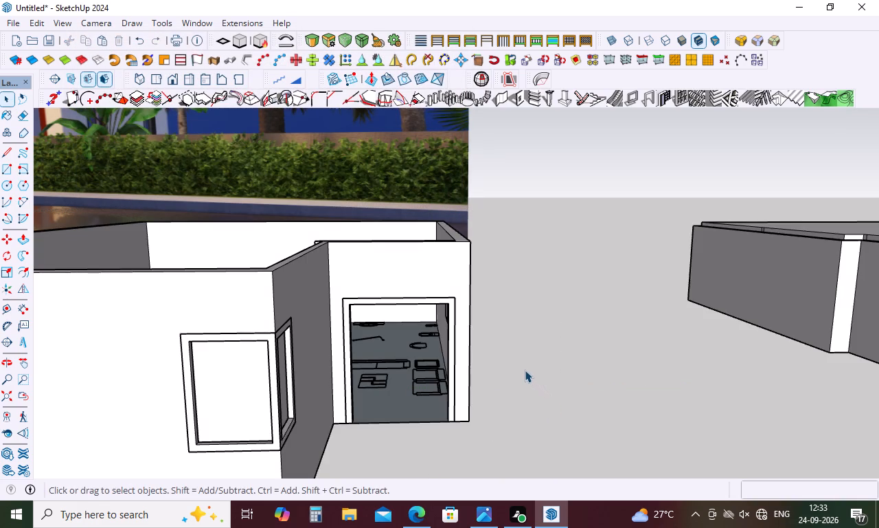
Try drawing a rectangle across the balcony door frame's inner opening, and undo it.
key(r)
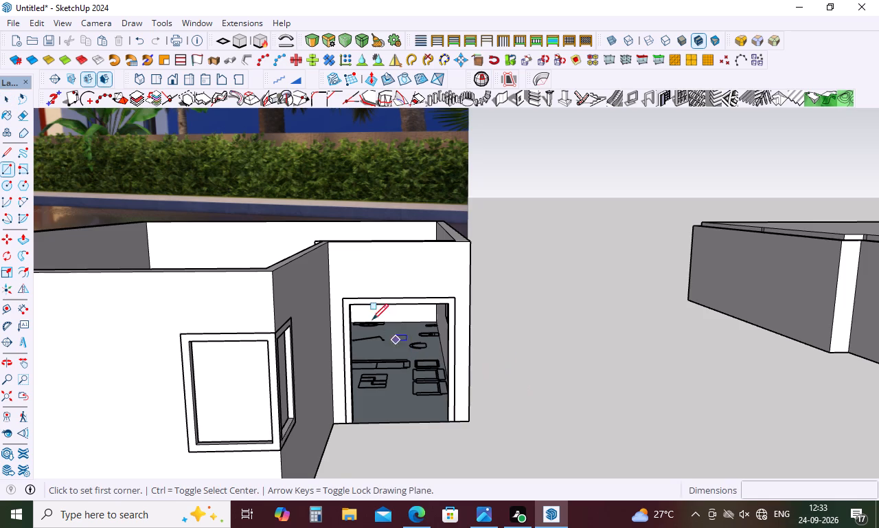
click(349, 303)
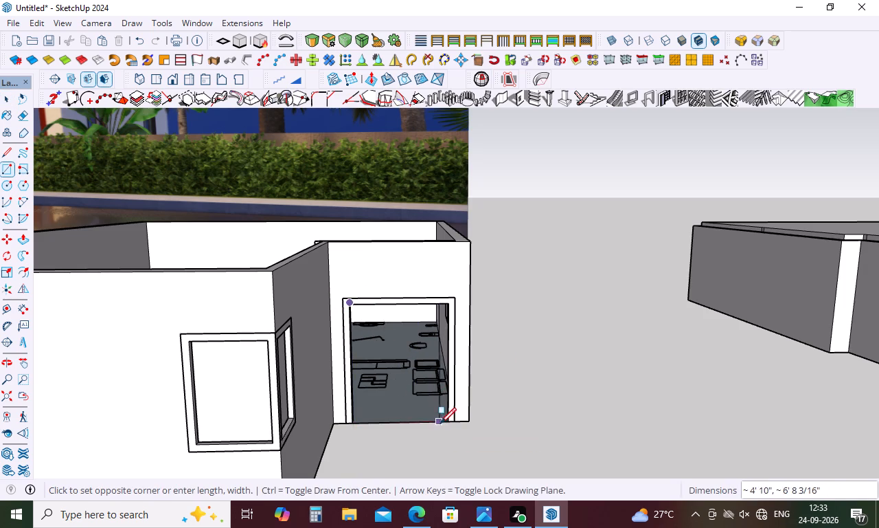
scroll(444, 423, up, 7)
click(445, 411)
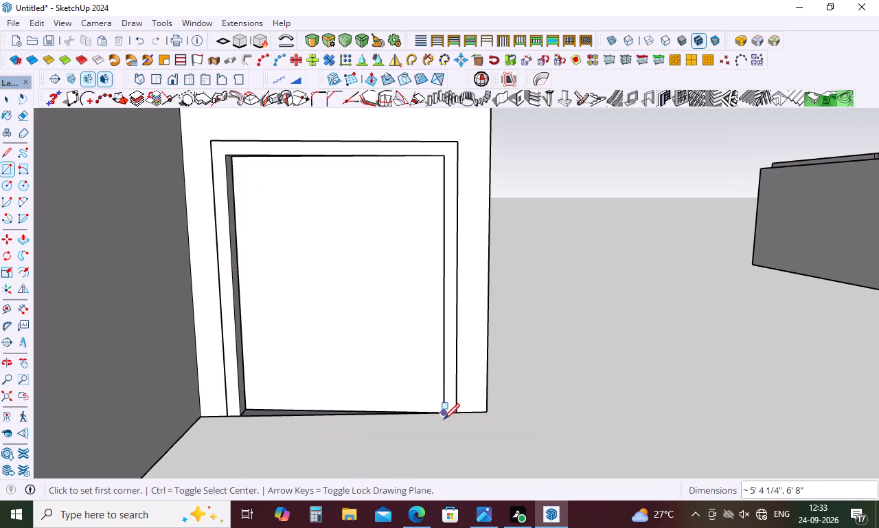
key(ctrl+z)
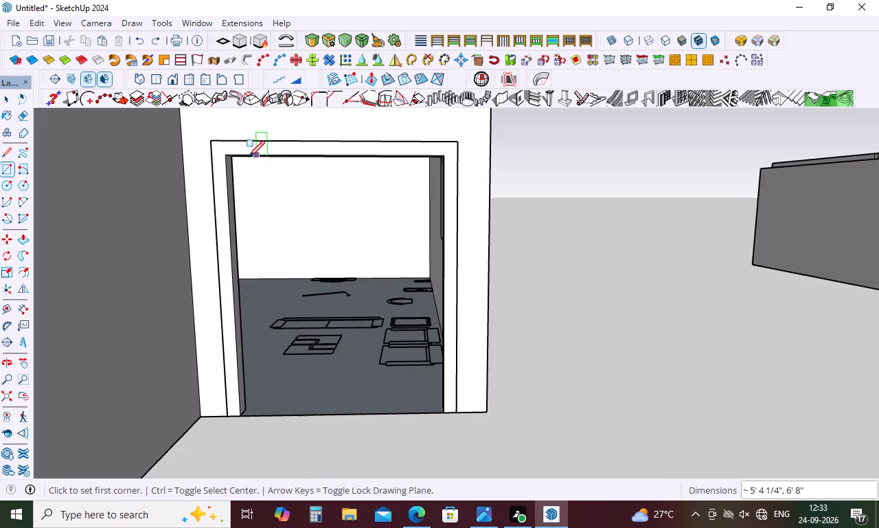
Draw a 6' 8" by 5' 4" rectangle from corner to corner of the balcony door frame's inner opening.
click(227, 154)
click(444, 413)
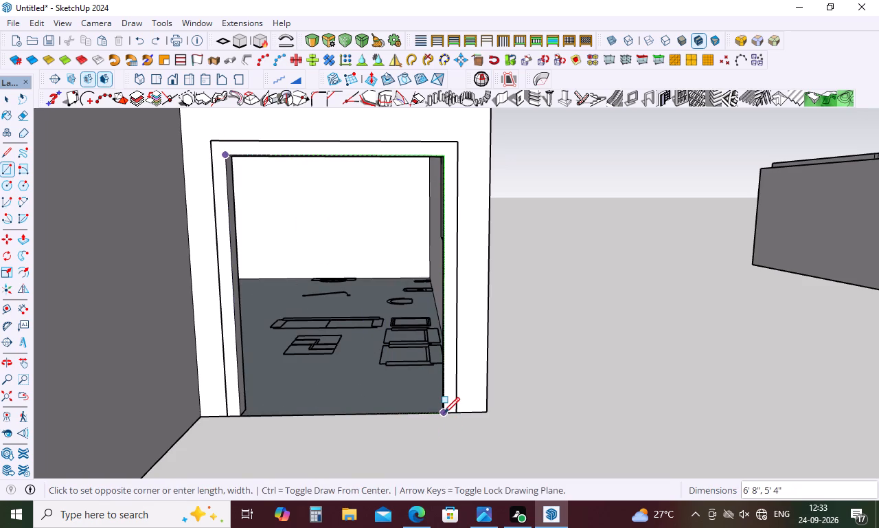
key(space)
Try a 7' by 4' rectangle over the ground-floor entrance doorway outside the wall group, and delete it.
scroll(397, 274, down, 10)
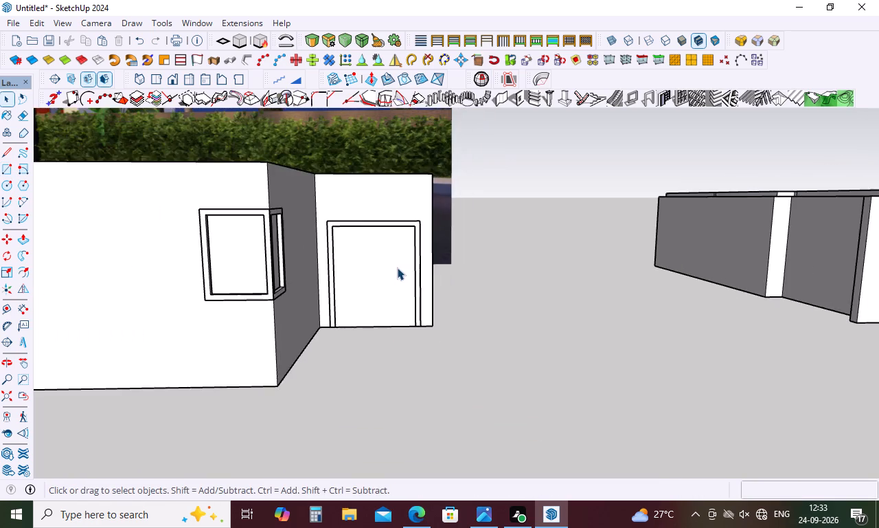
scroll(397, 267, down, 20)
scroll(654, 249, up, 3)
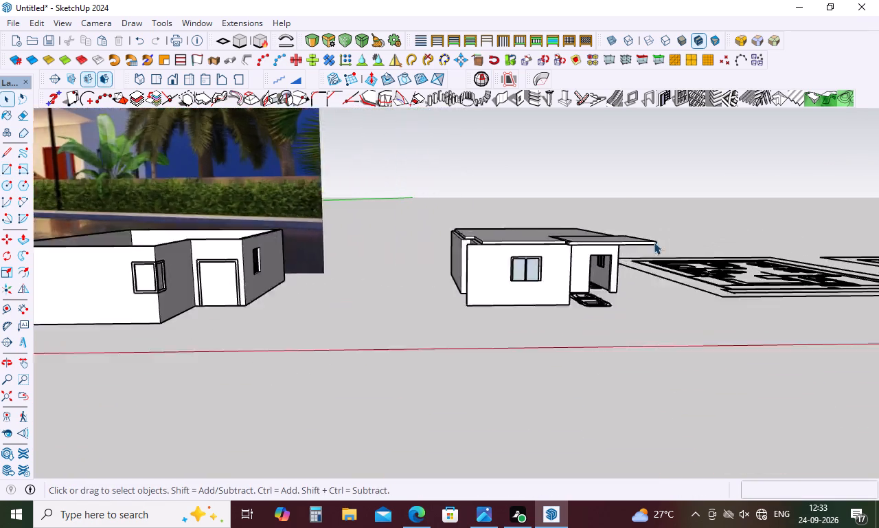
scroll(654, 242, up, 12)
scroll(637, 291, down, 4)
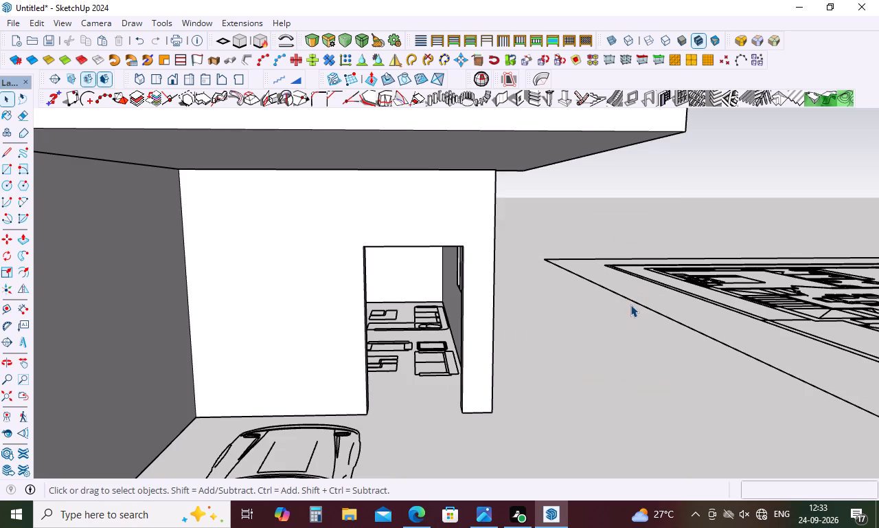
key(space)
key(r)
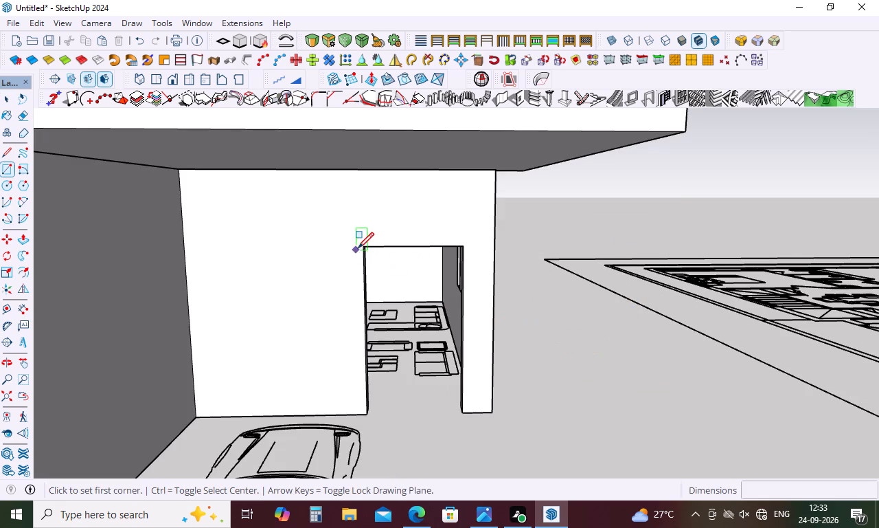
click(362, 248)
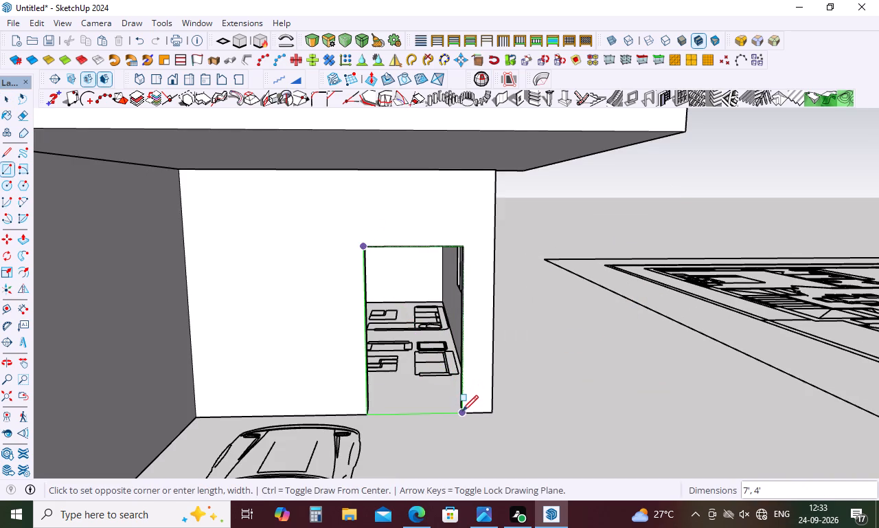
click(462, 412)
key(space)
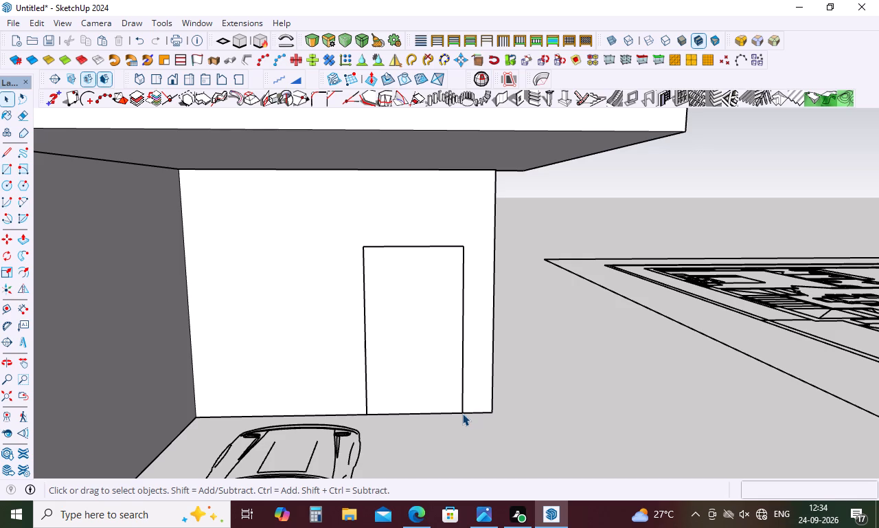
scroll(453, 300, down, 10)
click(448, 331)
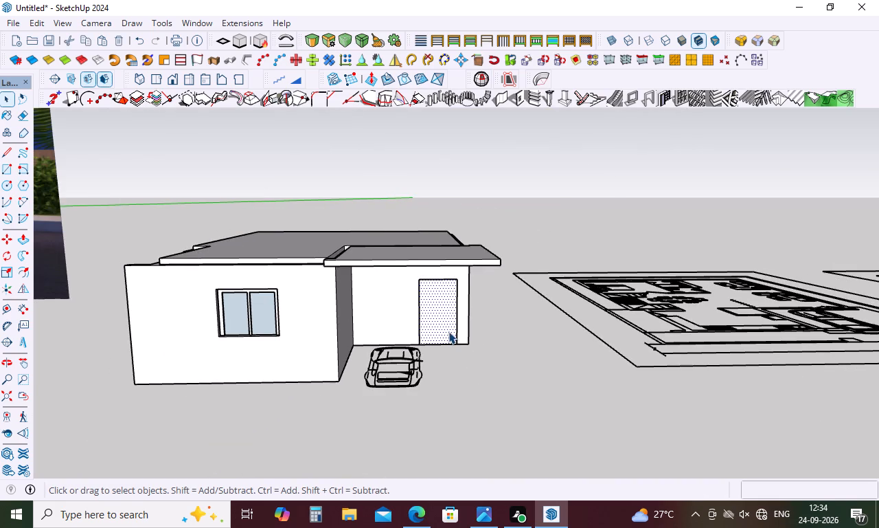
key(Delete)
Inside the ground-floor wall group, draw a 7' by 4' rectangle that fills the entrance doorway beside the car.
double_click(462, 334)
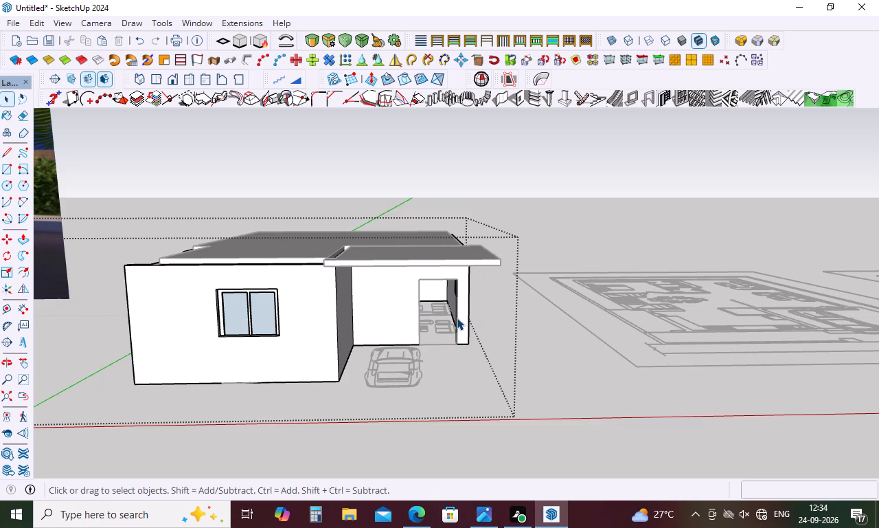
key(r)
scroll(434, 276, up, 9)
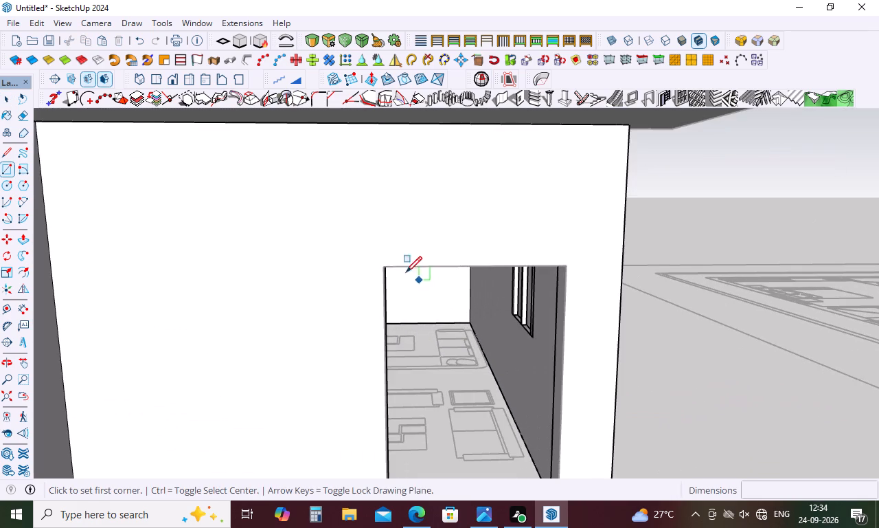
click(388, 265)
scroll(445, 288, down, 9)
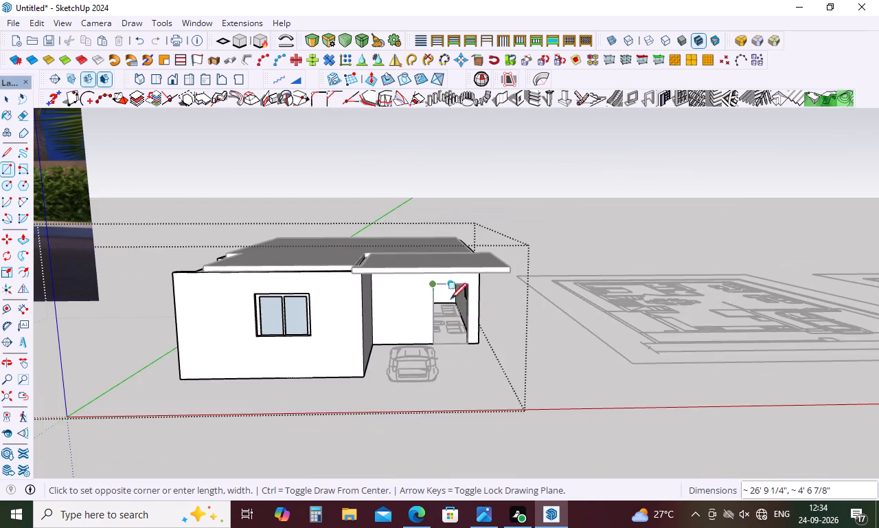
click(469, 339)
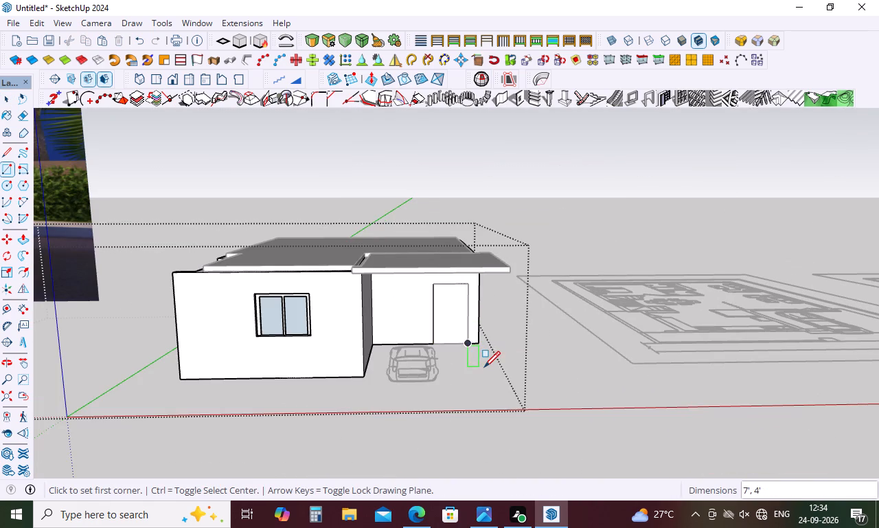
key(space)
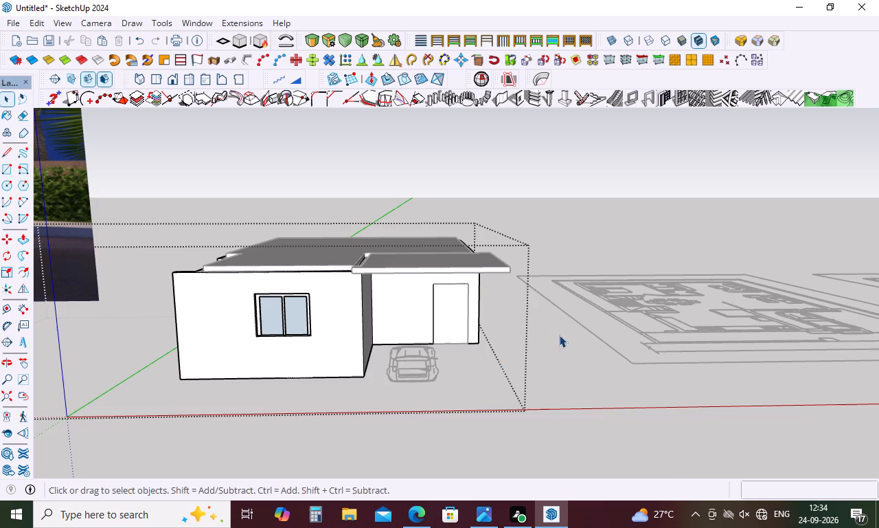
Create a rectangular door frame 4" wide and 5 7/8" deep at the back of the entrance door face.
click(646, 96)
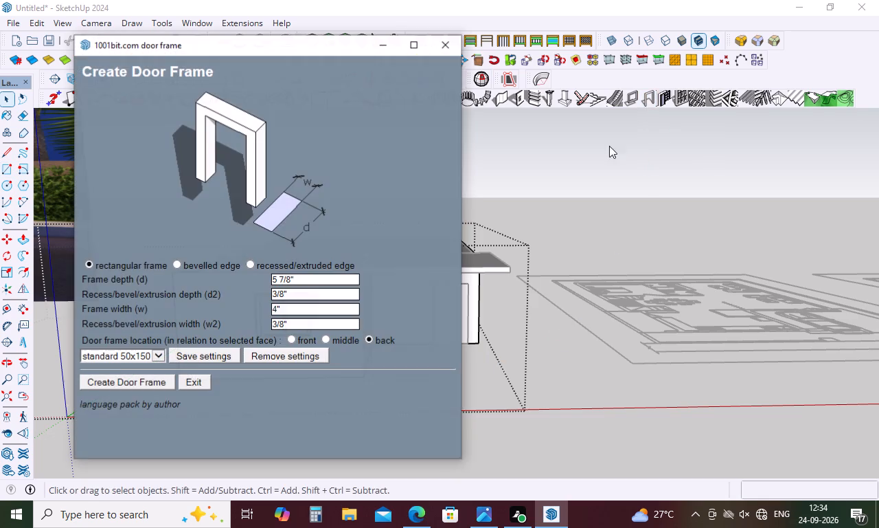
click(156, 384)
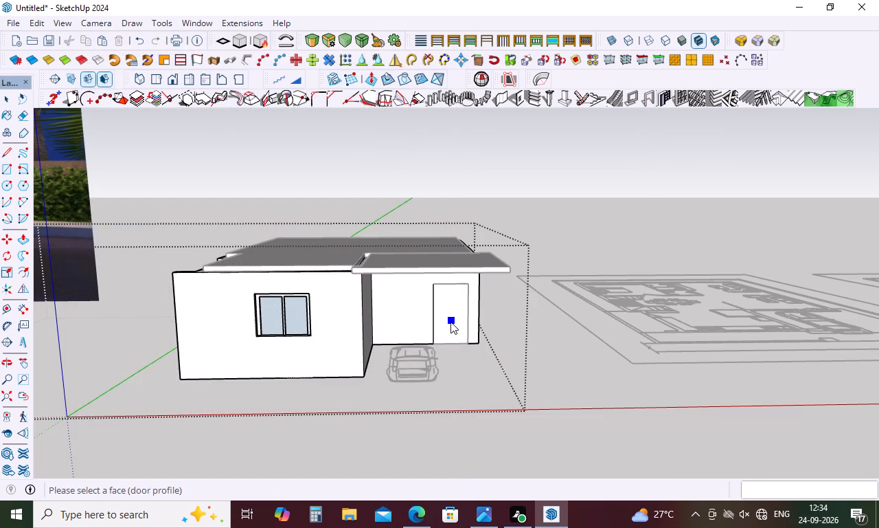
click(449, 324)
scroll(468, 286, up, 9)
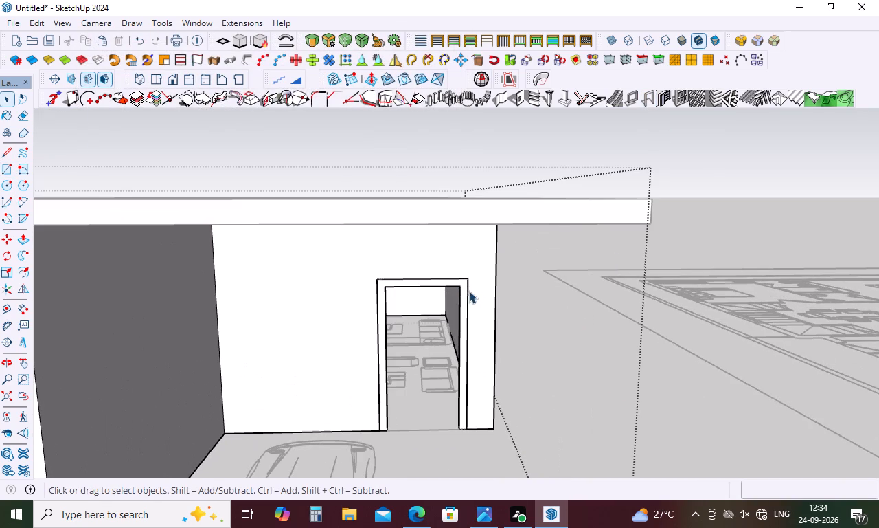
key(space)
Fill the entrance door frame's inner opening with a 3' 8" by 6' 8" rectangle, and leave the wall group.
key(r)
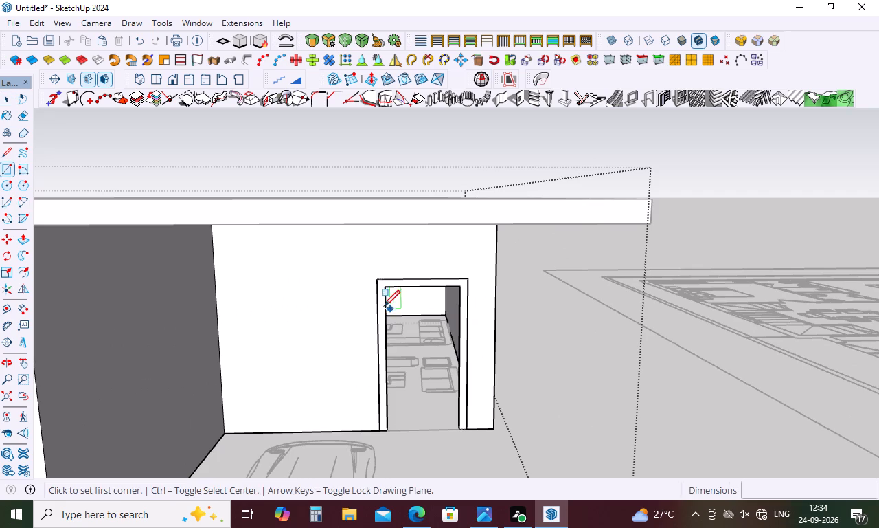
click(387, 289)
click(459, 428)
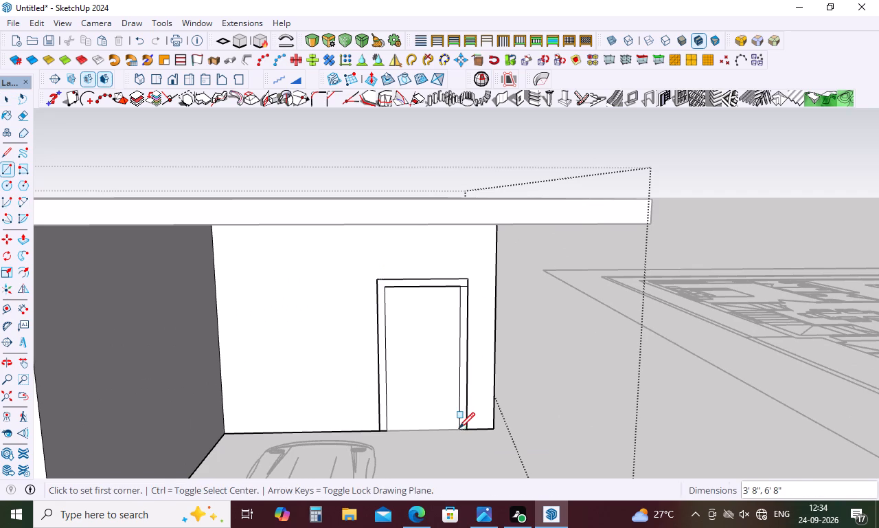
key(space)
scroll(451, 436, up, 9)
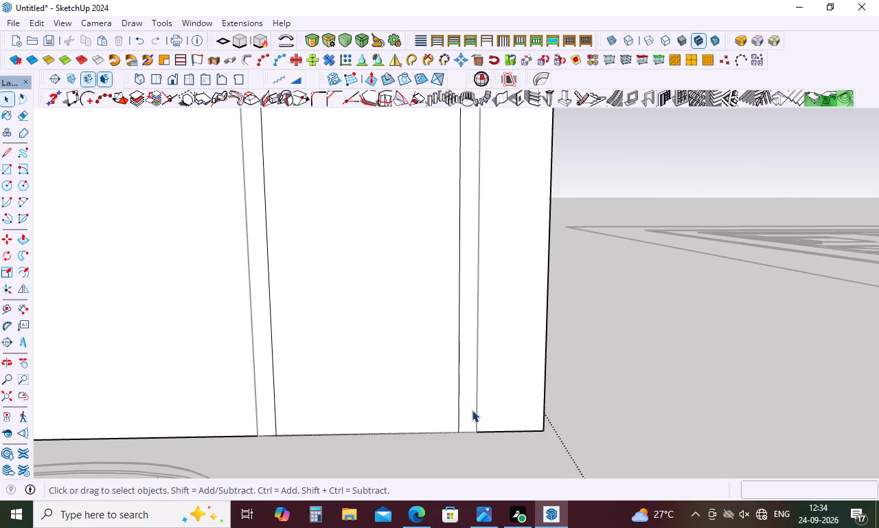
scroll(472, 397, down, 20)
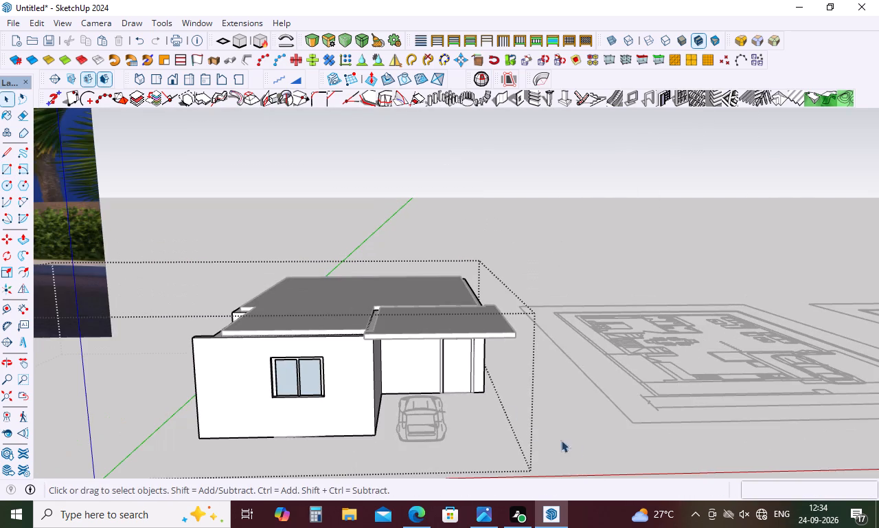
click(582, 448)
Inside the ground-floor wall group, erase the stray short edge at the entrance door frame's upper corner, and leave the group.
scroll(486, 375, up, 10)
scroll(459, 318, up, 4)
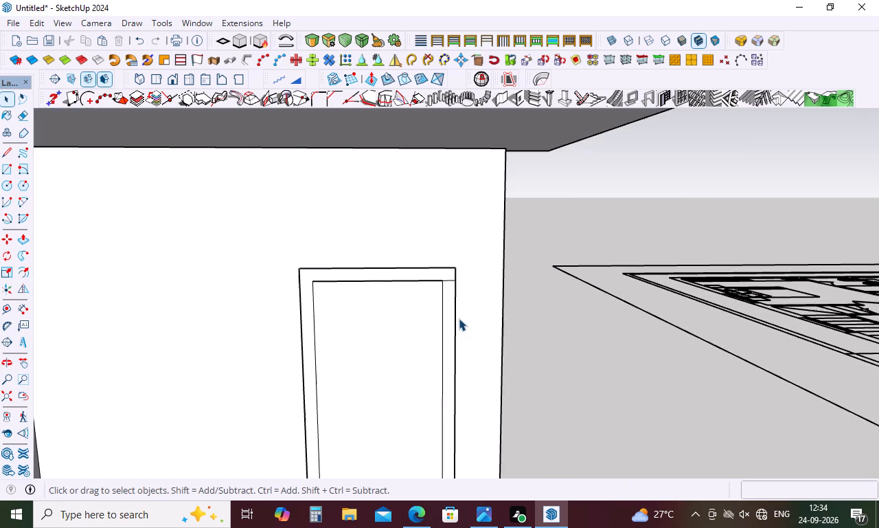
double_click(464, 320)
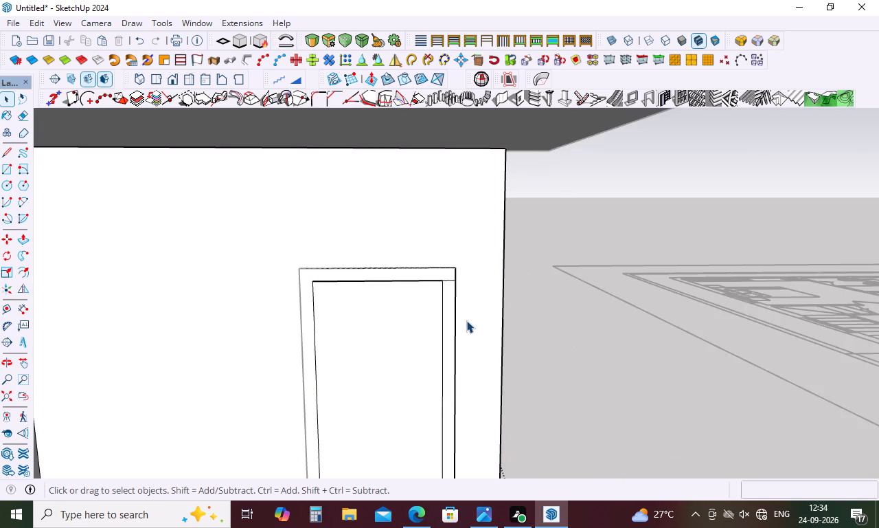
key(e)
scroll(444, 276, up, 9)
drag(449, 285, 449, 291)
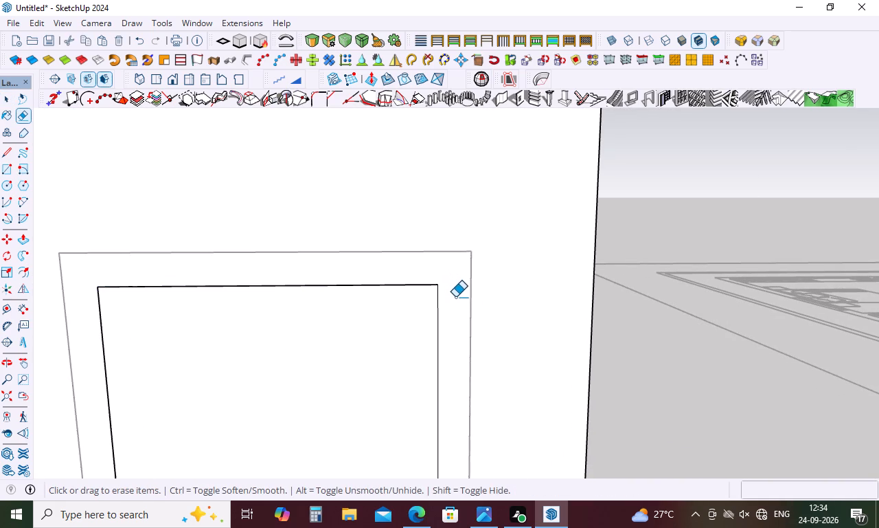
scroll(455, 278, down, 10)
scroll(454, 289, down, 18)
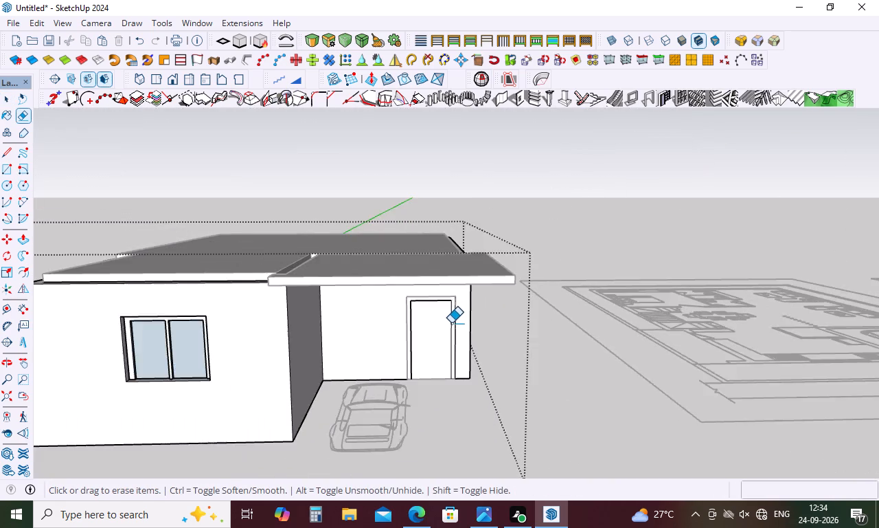
scroll(451, 323, down, 9)
key(space)
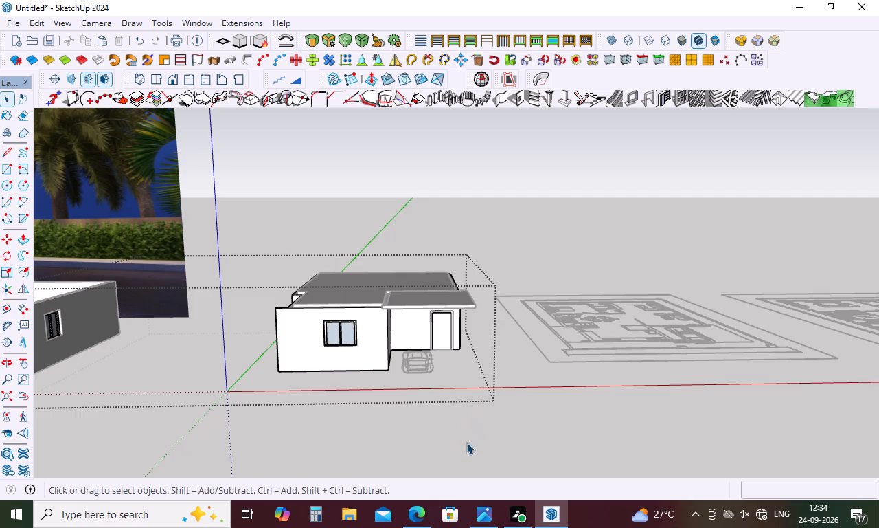
click(466, 442)
Examine the ground-floor roof slab's edges and how it sits on the walls, with the reference image in view.
scroll(485, 357, down, 8)
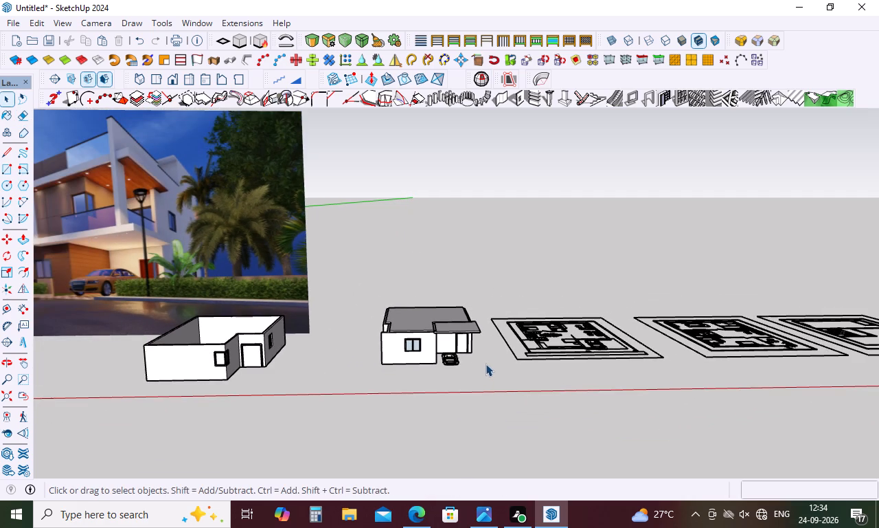
scroll(424, 344, down, 4)
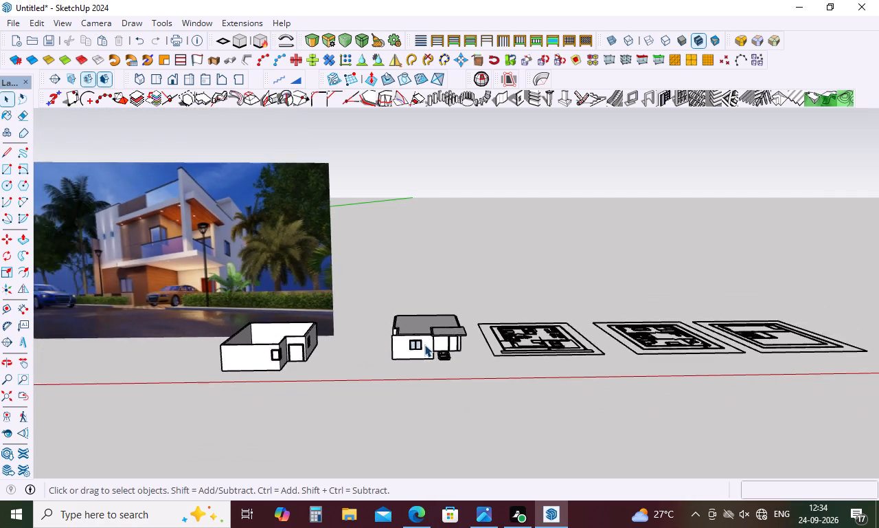
scroll(424, 344, down, 4)
middle_drag(268, 303, 320, 307)
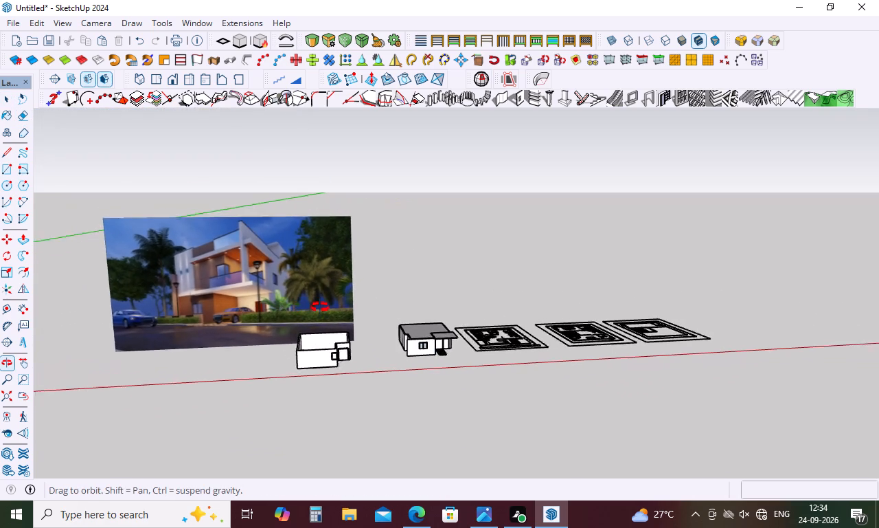
middle_drag(320, 307, 449, 298)
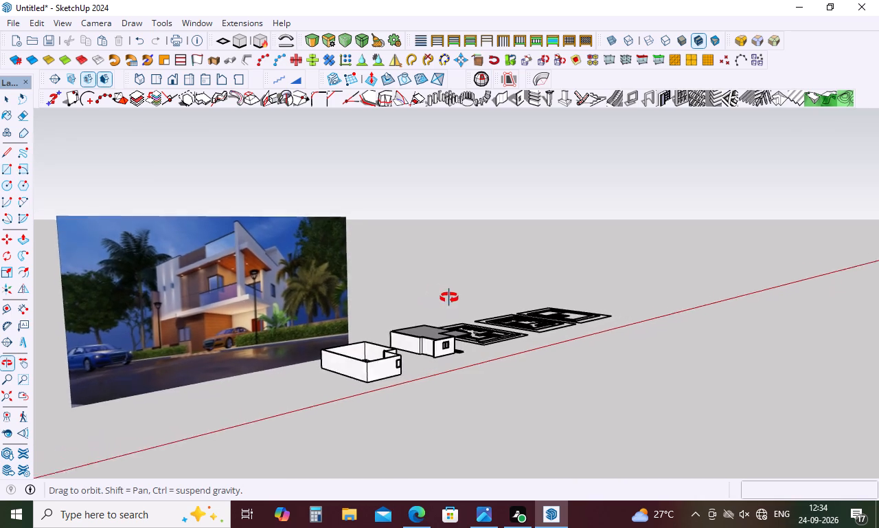
middle_drag(449, 298, 458, 299)
middle_click(458, 299)
middle_drag(458, 299, 420, 298)
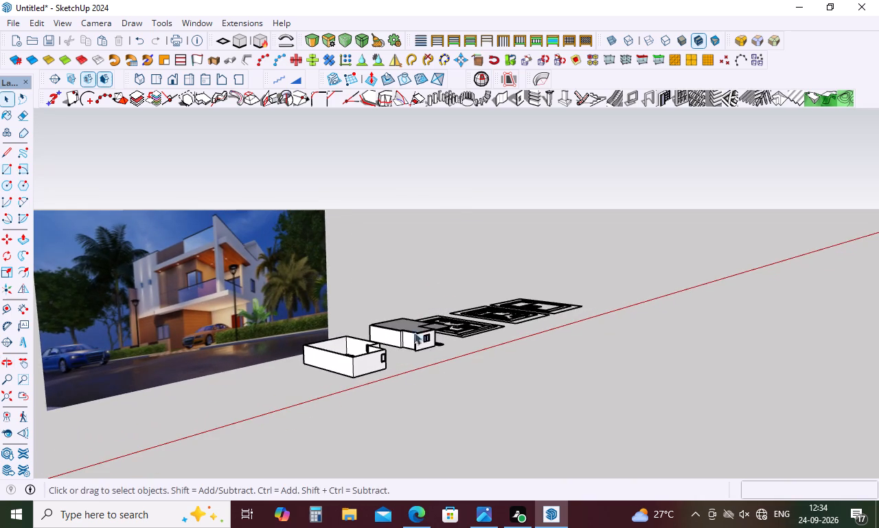
scroll(407, 373, up, 14)
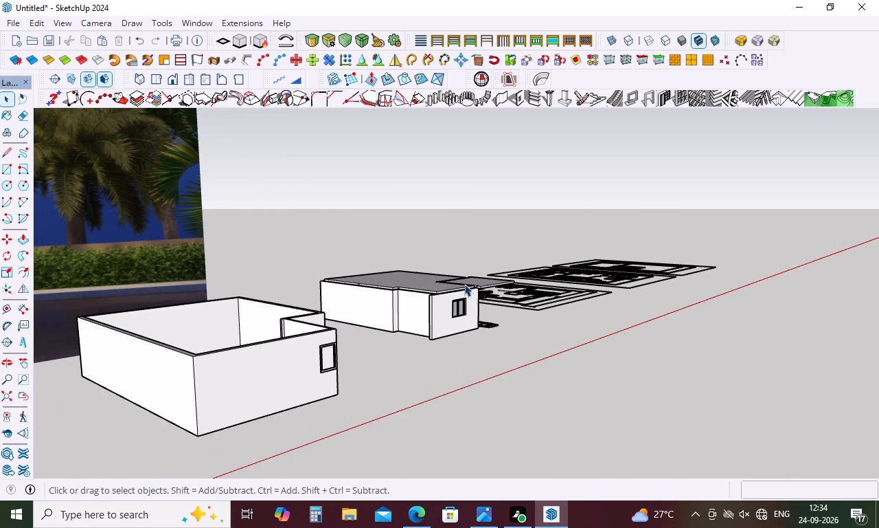
middle_drag(466, 283, 469, 239)
middle_drag(469, 238, 466, 222)
middle_click(466, 222)
middle_click(465, 221)
scroll(448, 404, up, 4)
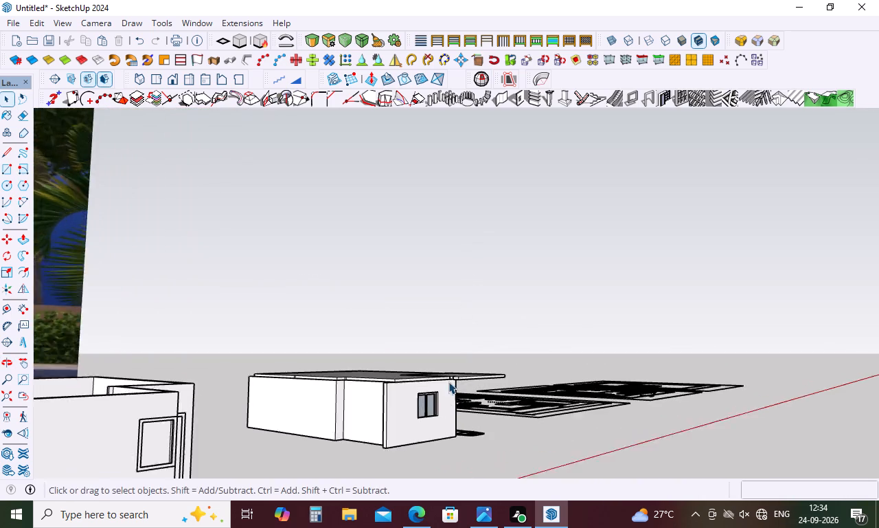
scroll(448, 382, up, 10)
scroll(309, 384, up, 5)
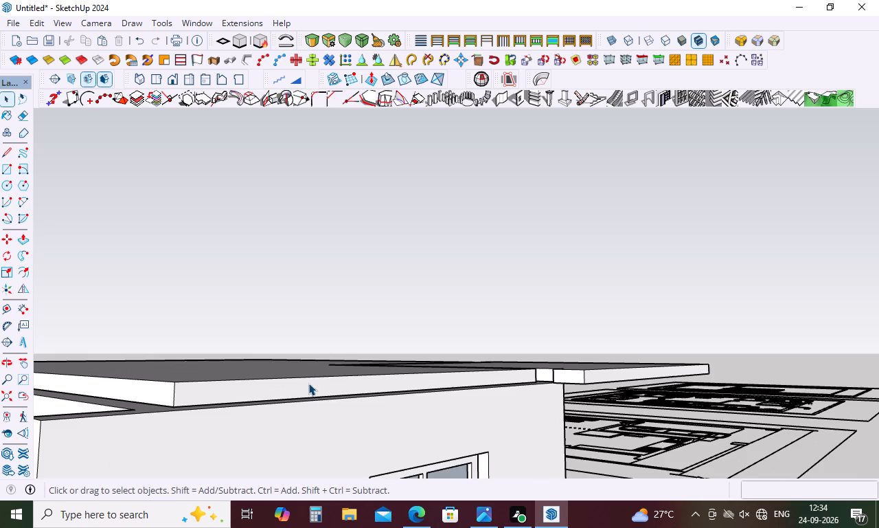
scroll(306, 393, up, 4)
scroll(306, 391, down, 15)
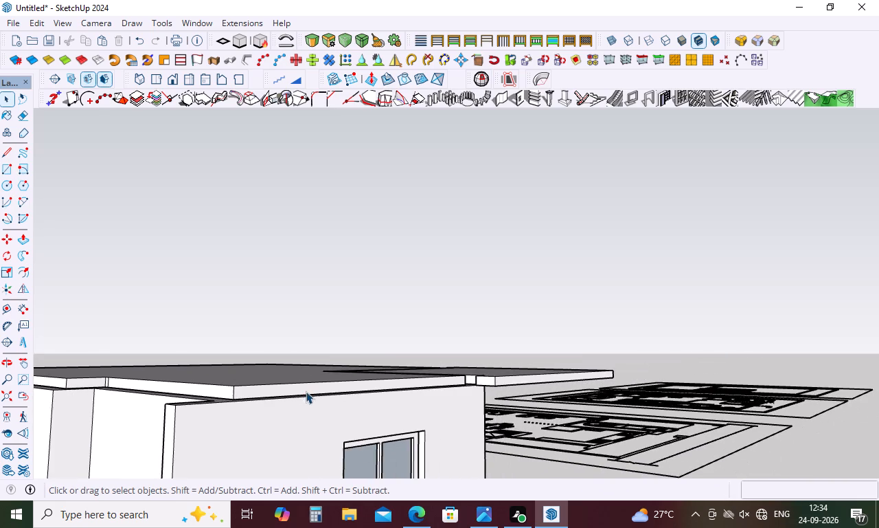
scroll(306, 391, down, 20)
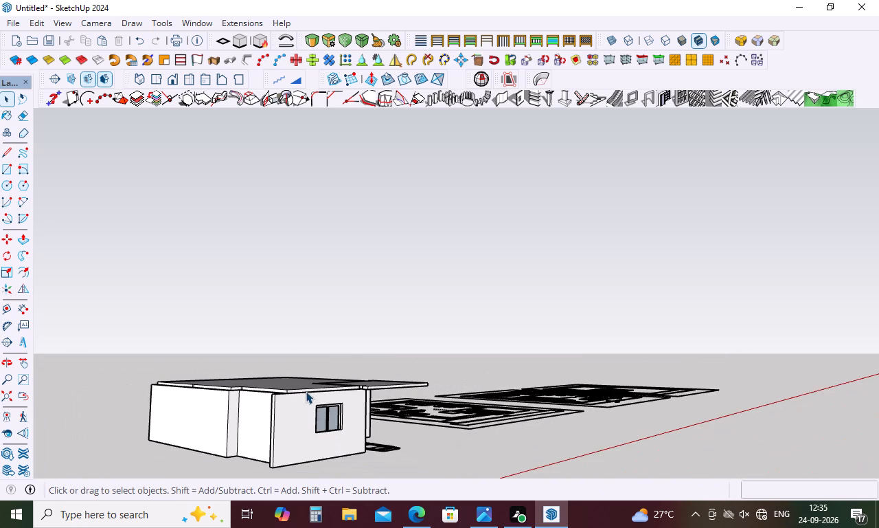
scroll(306, 391, down, 20)
scroll(299, 405, down, 4)
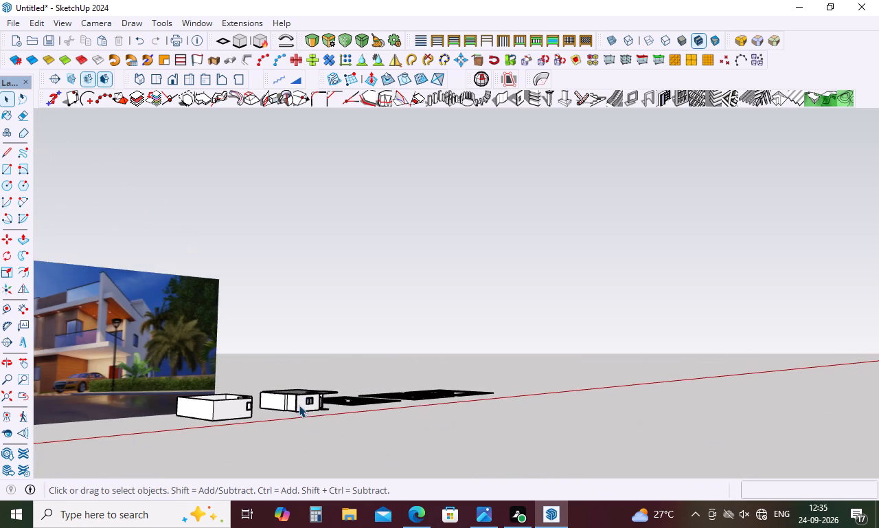
Draw a 38' 3" by 20' 7 1/2" rectangle over the open top of the first-floor walls, between their inner corners.
middle_drag(303, 405, 232, 505)
scroll(263, 377, up, 9)
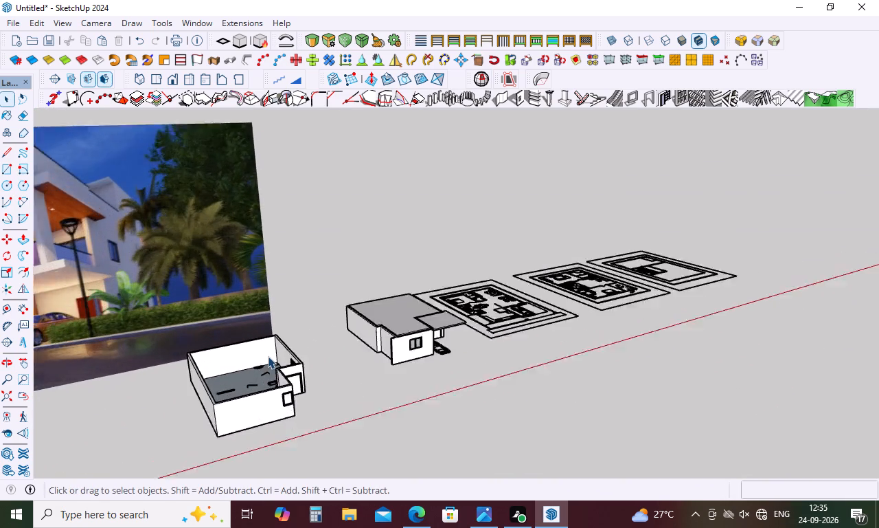
scroll(268, 356, up, 8)
scroll(279, 342, down, 10)
middle_drag(323, 380, 247, 426)
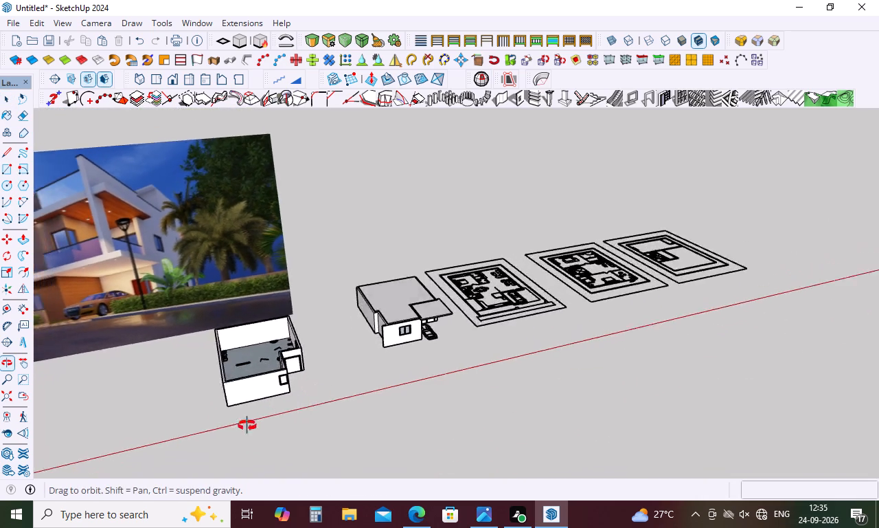
middle_drag(247, 426, 229, 430)
scroll(243, 298, up, 9)
scroll(247, 295, down, 5)
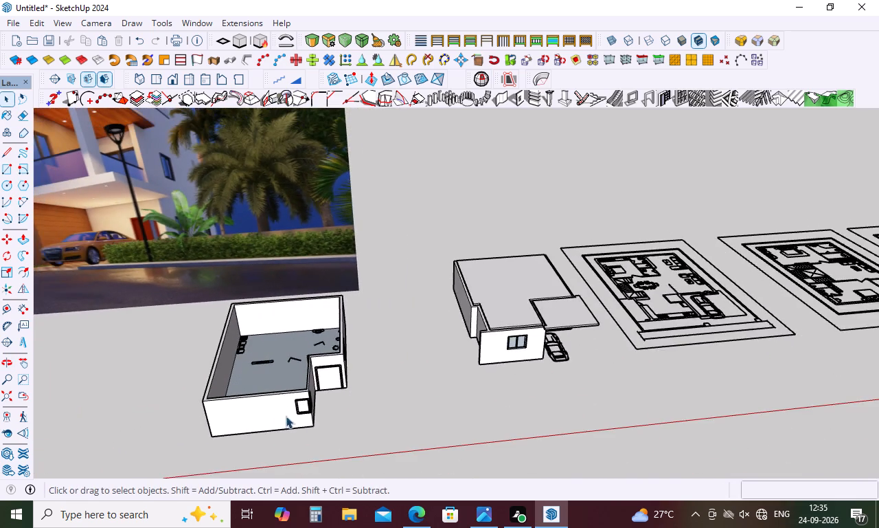
middle_drag(286, 416, 302, 353)
scroll(299, 353, up, 8)
middle_drag(302, 355, 297, 410)
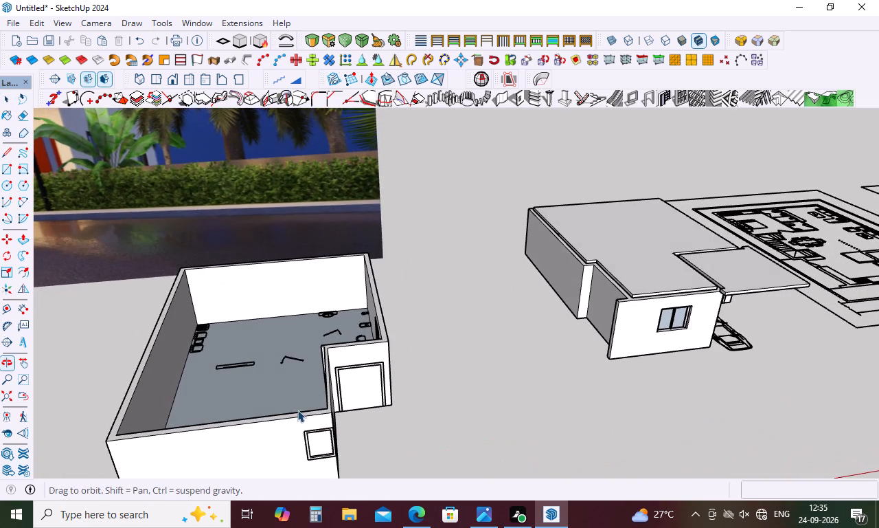
key(space)
key(r)
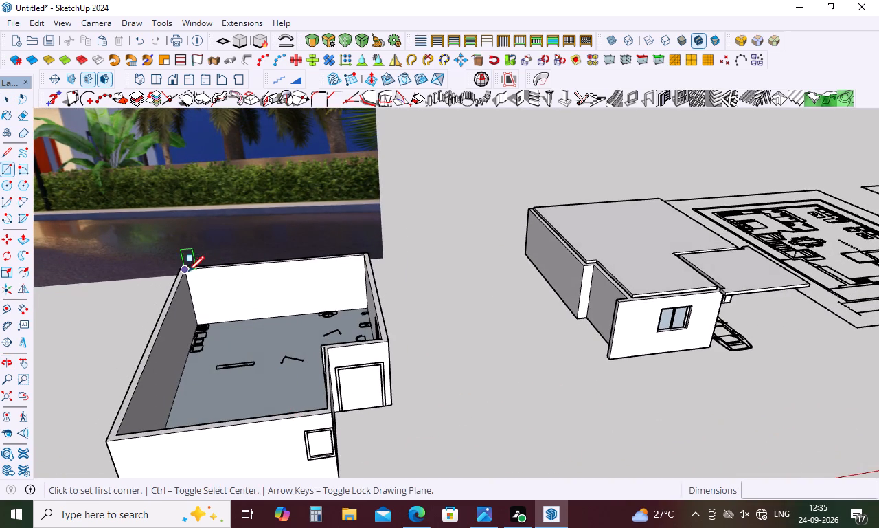
click(185, 271)
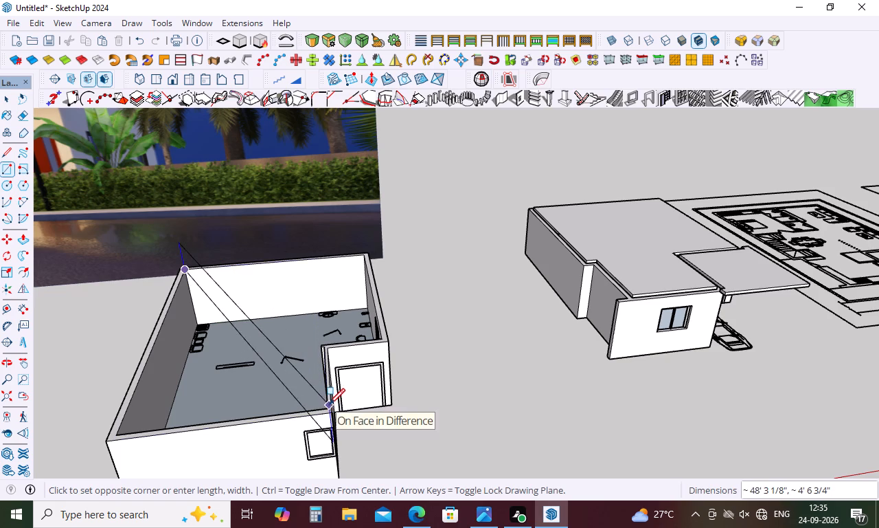
click(324, 408)
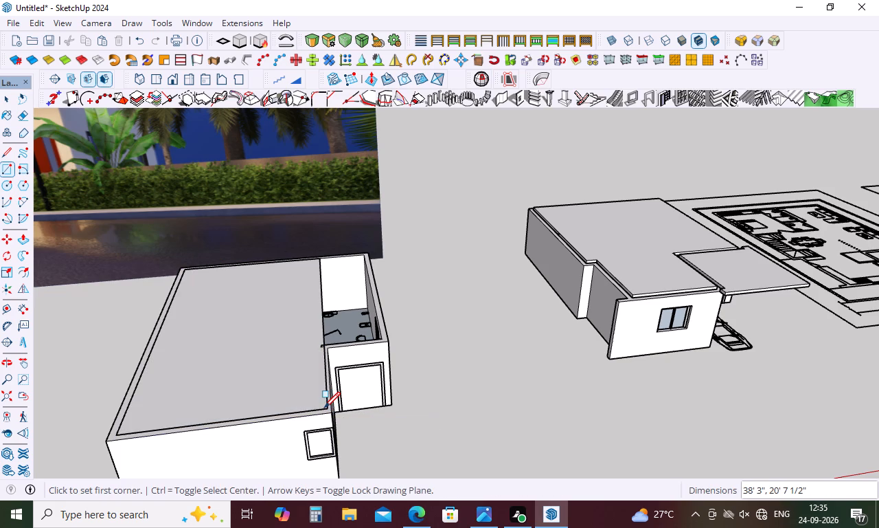
key(space)
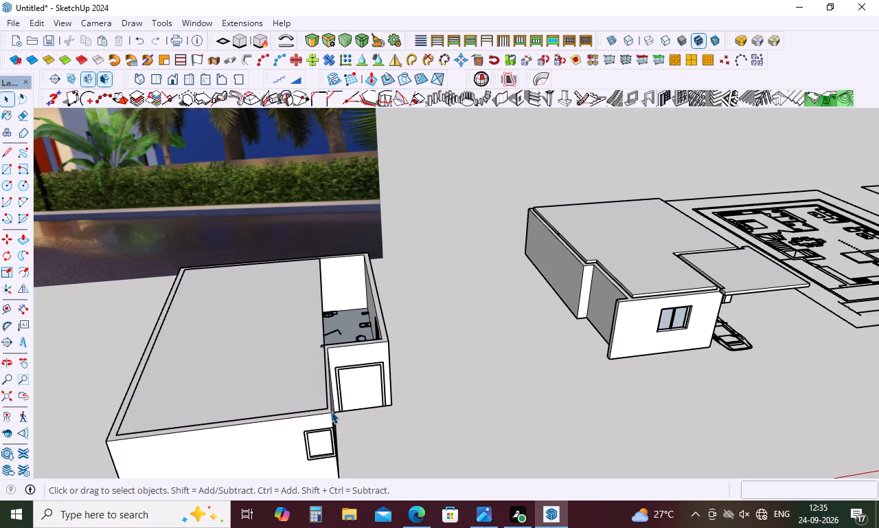
Cover the remaining opening behind the balcony door with a 7' 10 1/2" by 26' 7 1/2" rectangle, and erase the edge dividing the two faces.
key(r)
click(318, 261)
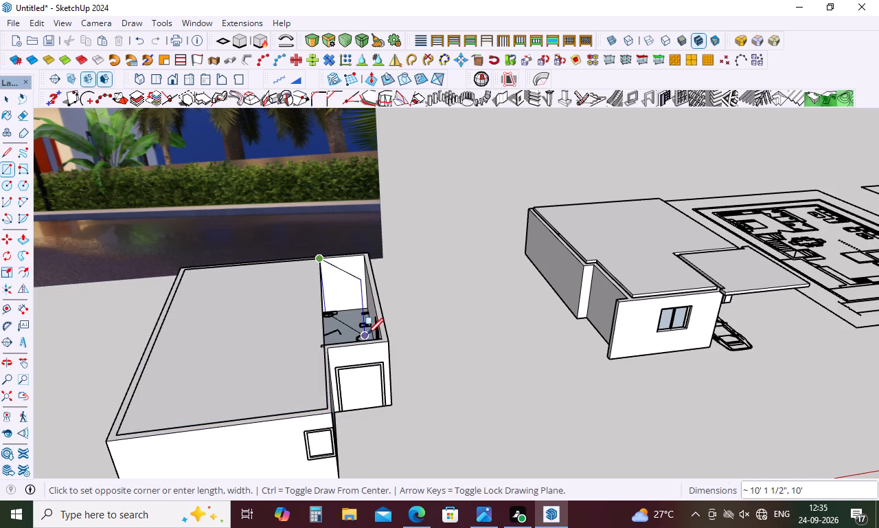
click(383, 337)
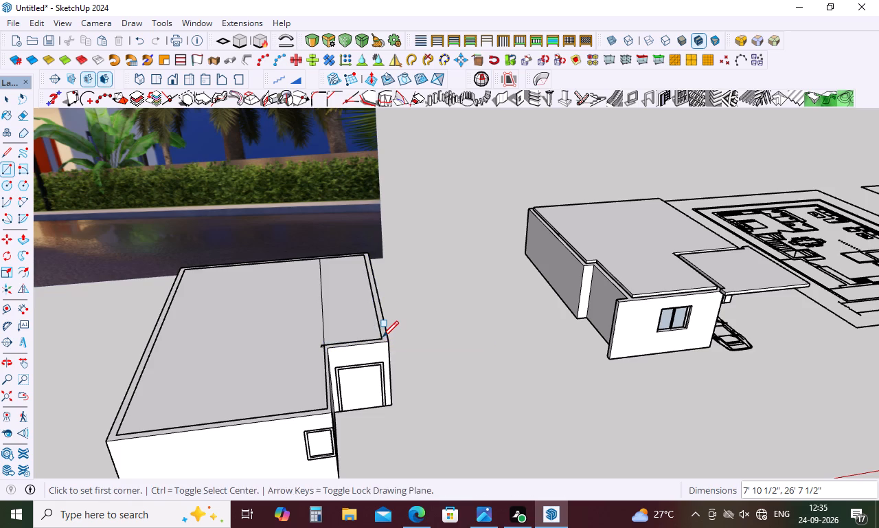
key(space)
scroll(308, 309, up, 5)
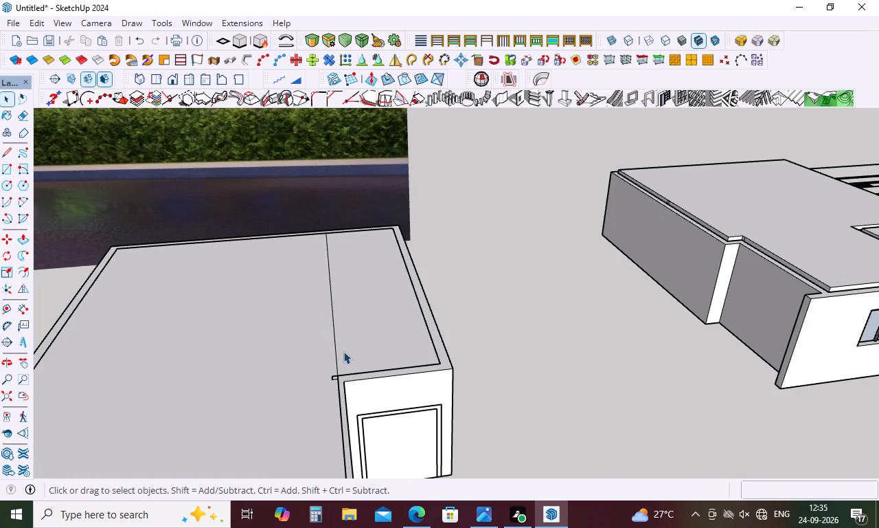
key(e)
drag(336, 331, 330, 339)
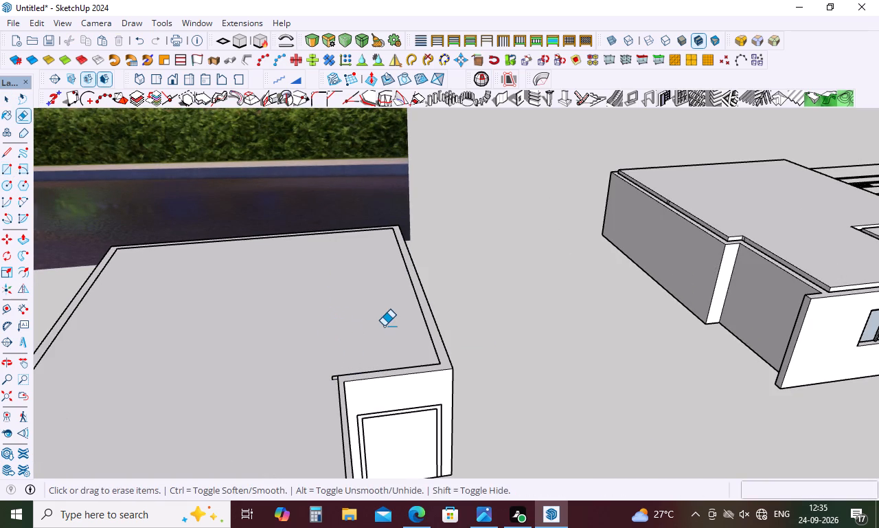
Push/Pull the merged roof face of the first floor up 6" into a slab.
key(space)
key(p)
click(376, 343)
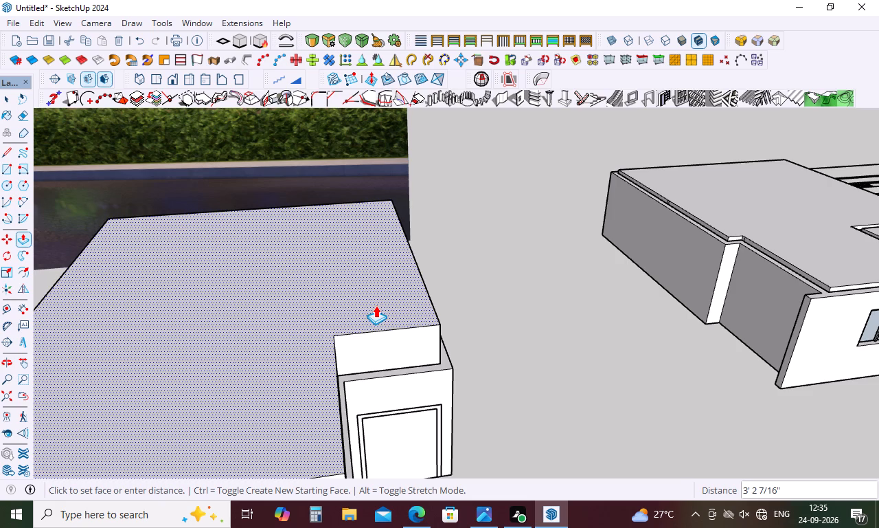
key(6)
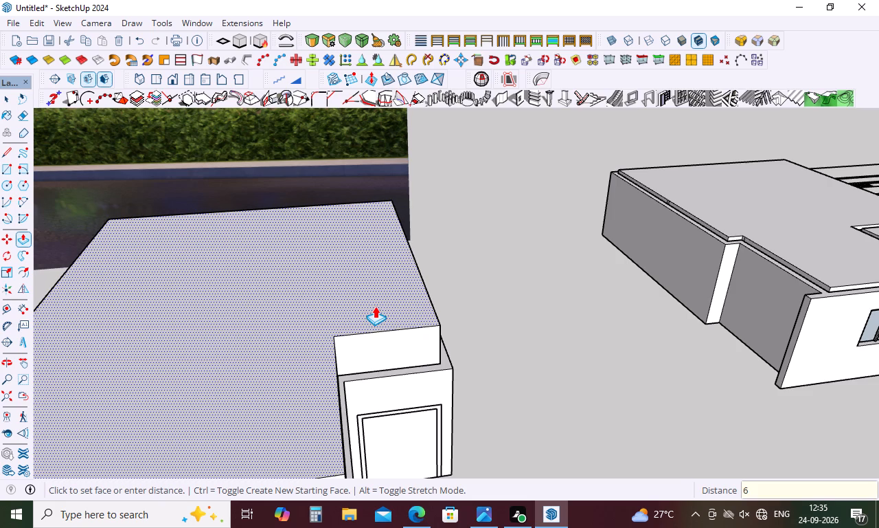
key(shift+quotedbl)
key(Return)
scroll(558, 292, down, 5)
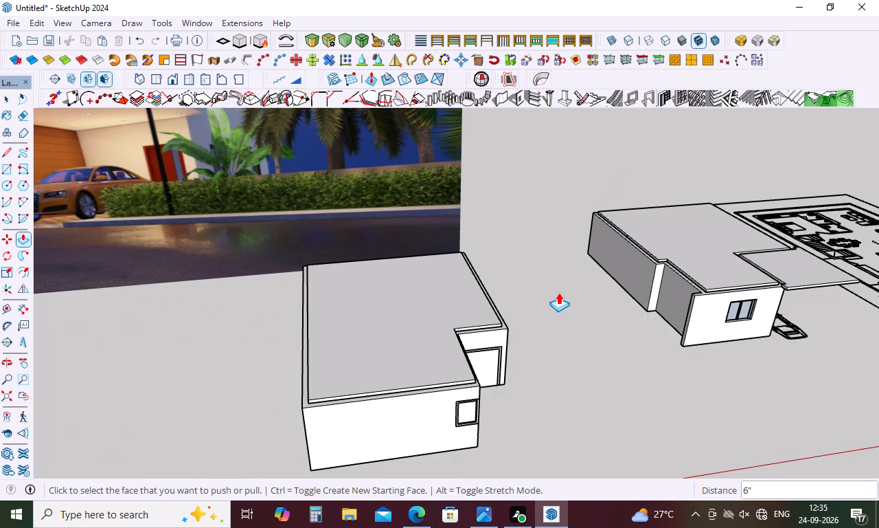
scroll(554, 300, down, 9)
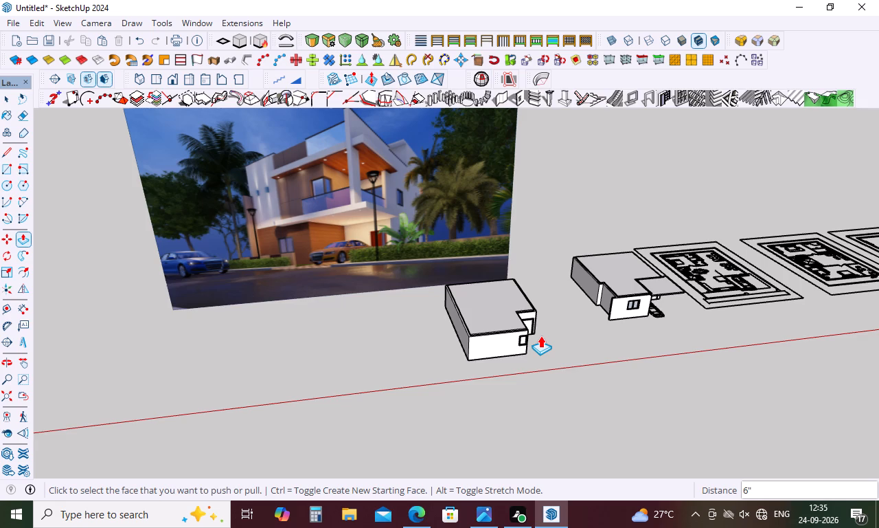
key(space)
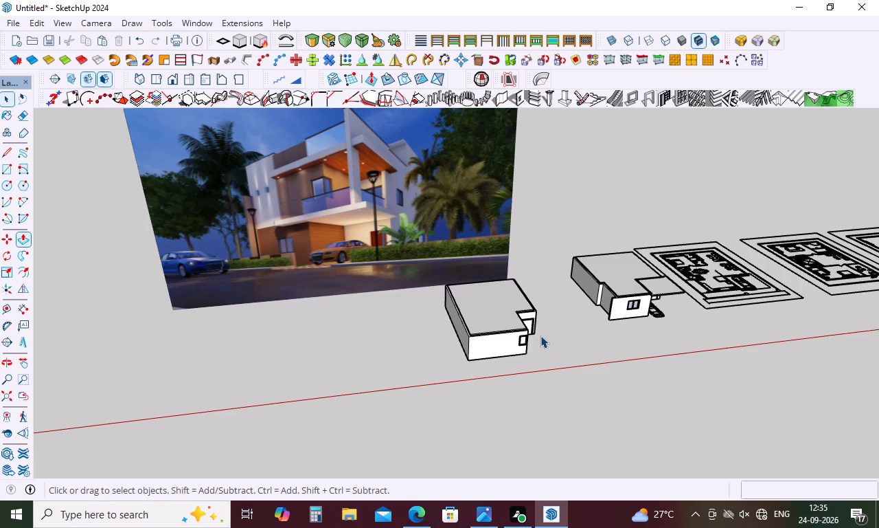
Group the whole first-floor roof slab, with all its faces and edges, as a separate object.
triple_click(480, 313)
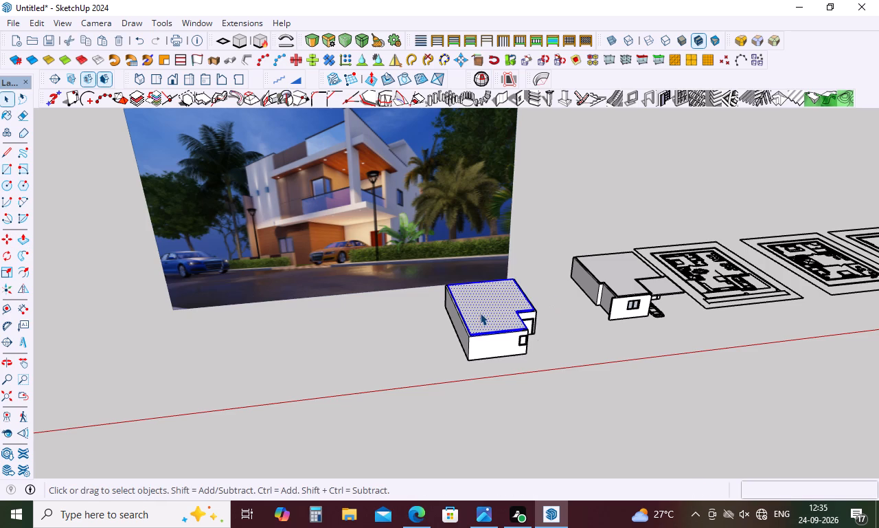
triple_click(480, 313)
click(480, 313)
right_click(480, 313)
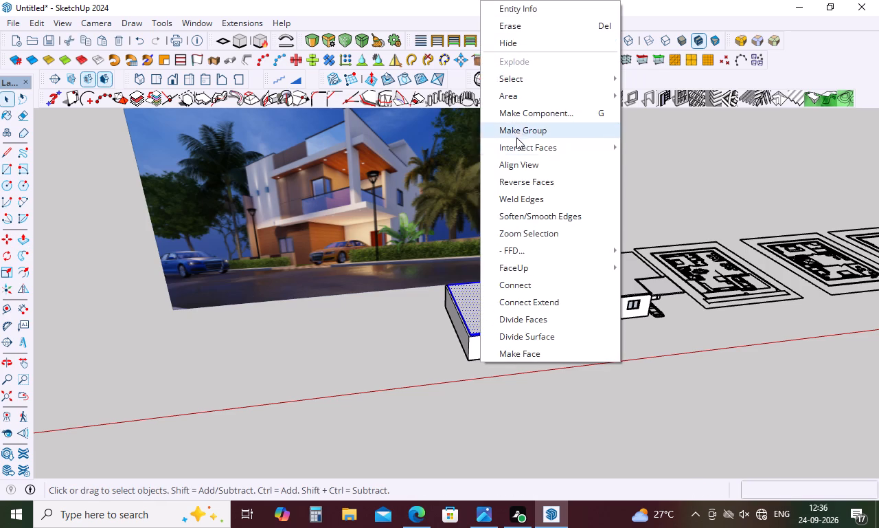
click(517, 132)
click(591, 383)
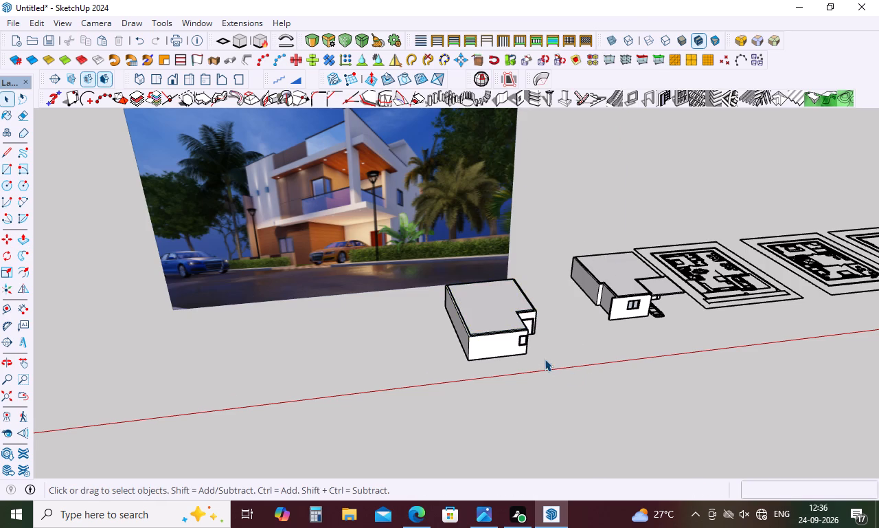
Examine the ground-floor roof slab, the carport slab beside it and their edges as a base for the first floor.
scroll(545, 359, down, 3)
middle_drag(752, 303, 703, 311)
middle_drag(700, 311, 685, 309)
middle_drag(672, 305, 640, 294)
middle_click(632, 292)
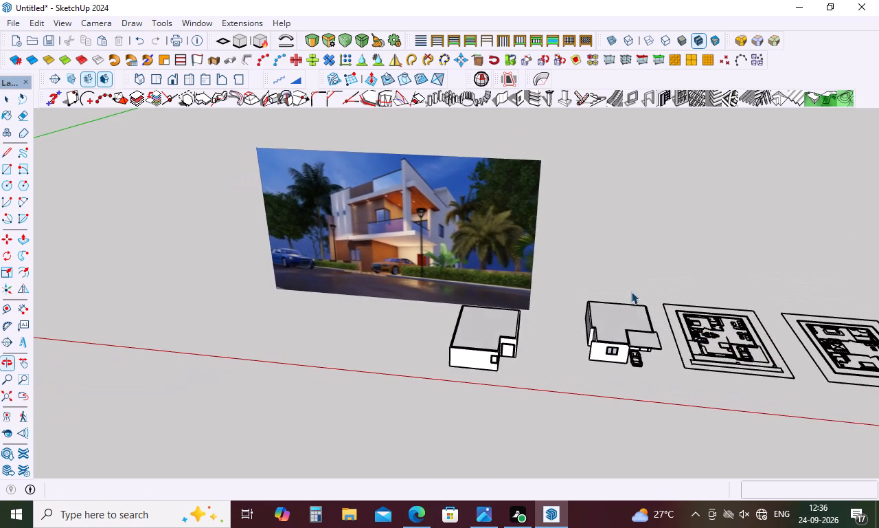
scroll(624, 375, up, 4)
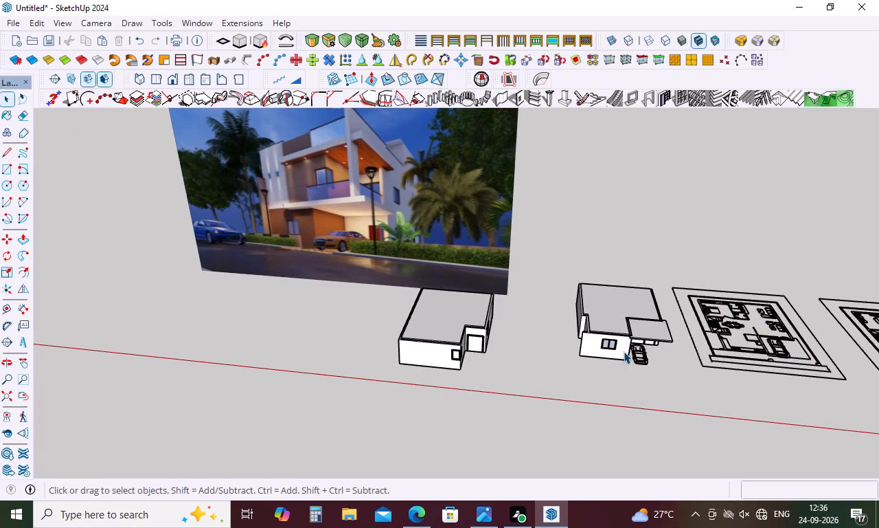
scroll(639, 338, up, 15)
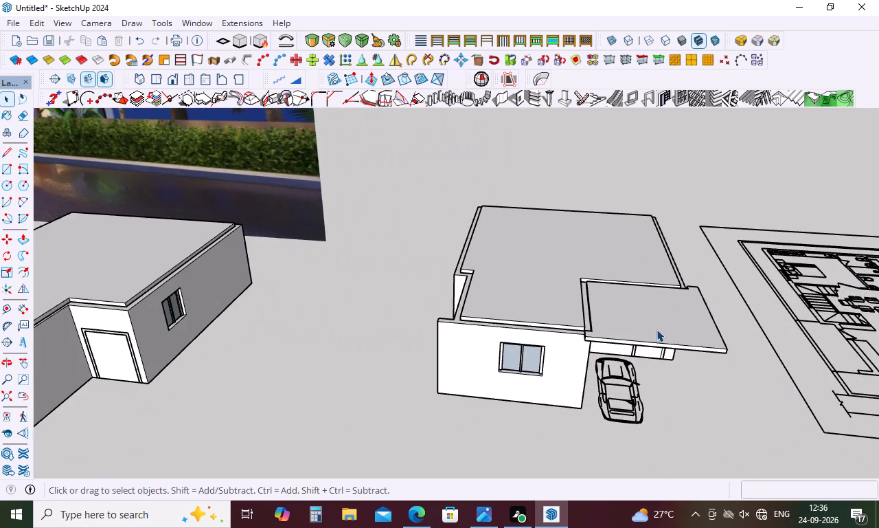
scroll(654, 329, up, 5)
scroll(587, 334, up, 5)
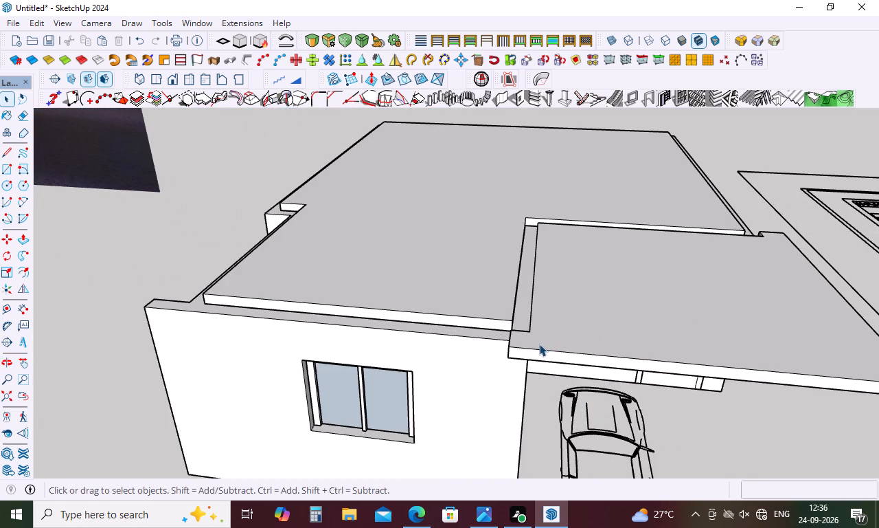
scroll(557, 300, down, 5)
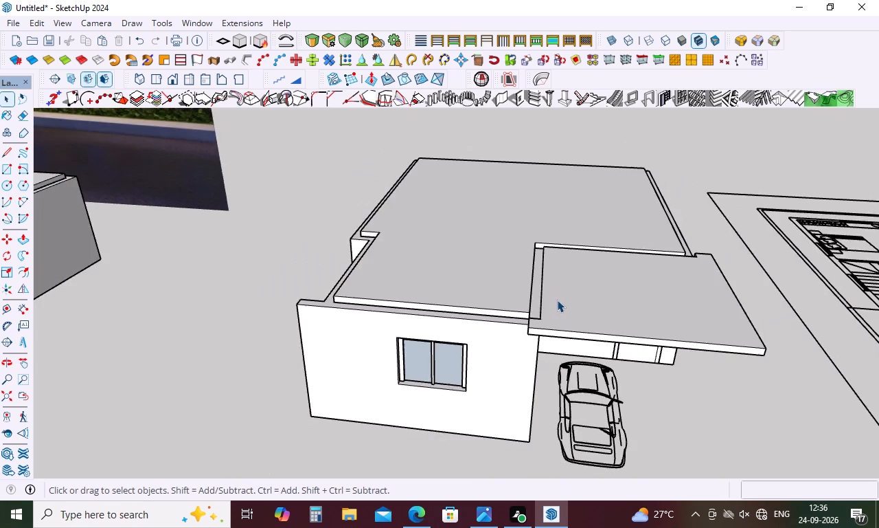
scroll(557, 300, down, 14)
scroll(557, 300, up, 1)
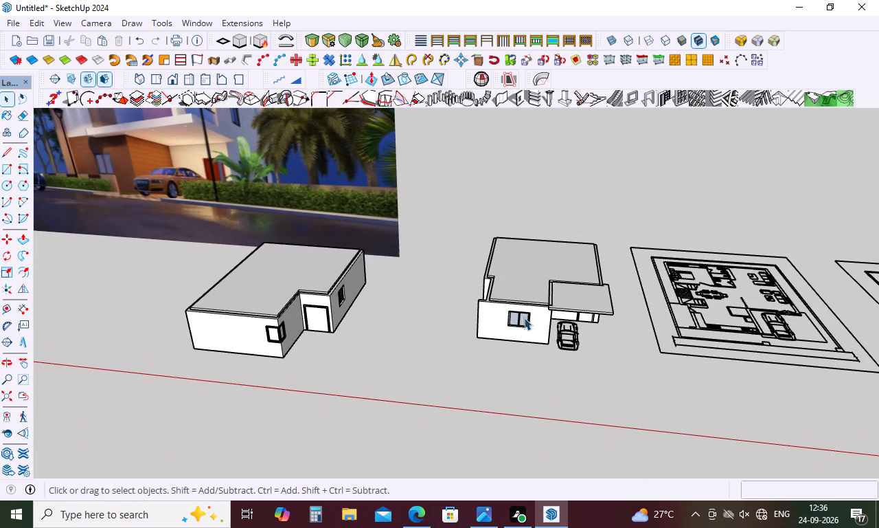
Move the first-floor wall group onto the ground-floor block, snapping its lower front corner to the roof slab's corner beside the carport slab.
click(262, 346)
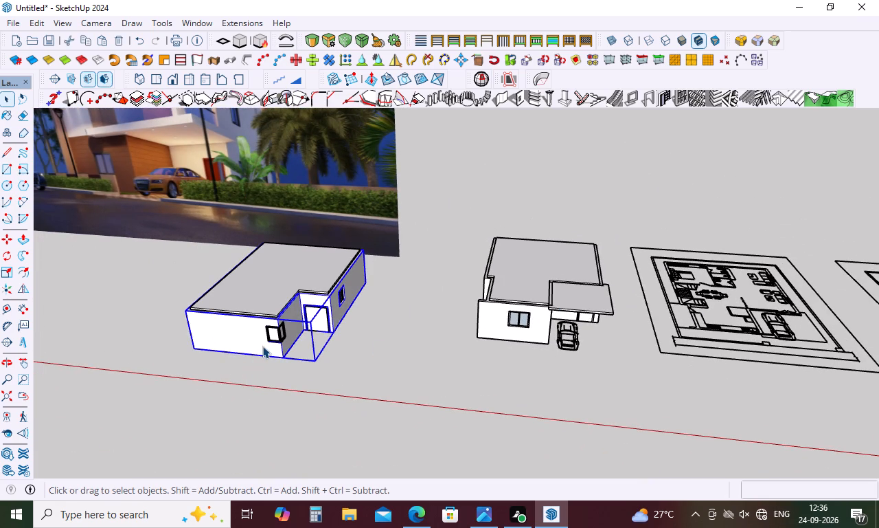
key(m)
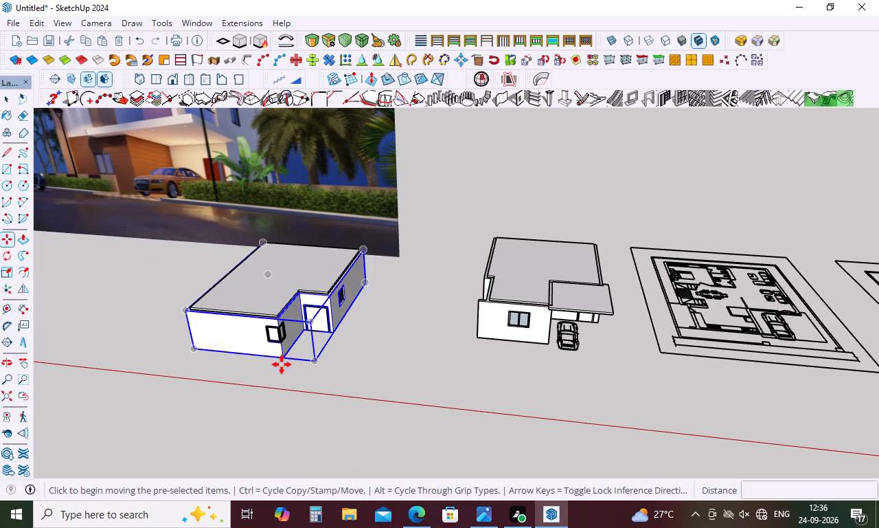
click(282, 358)
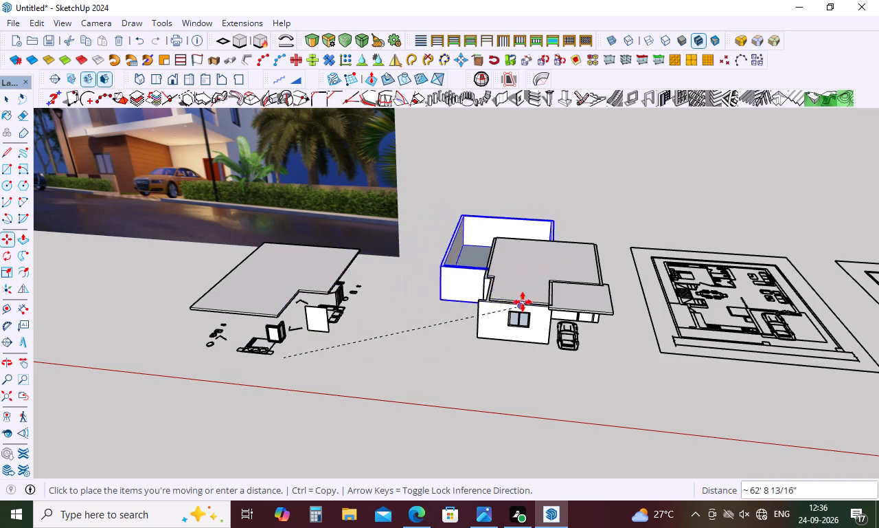
scroll(553, 297, up, 13)
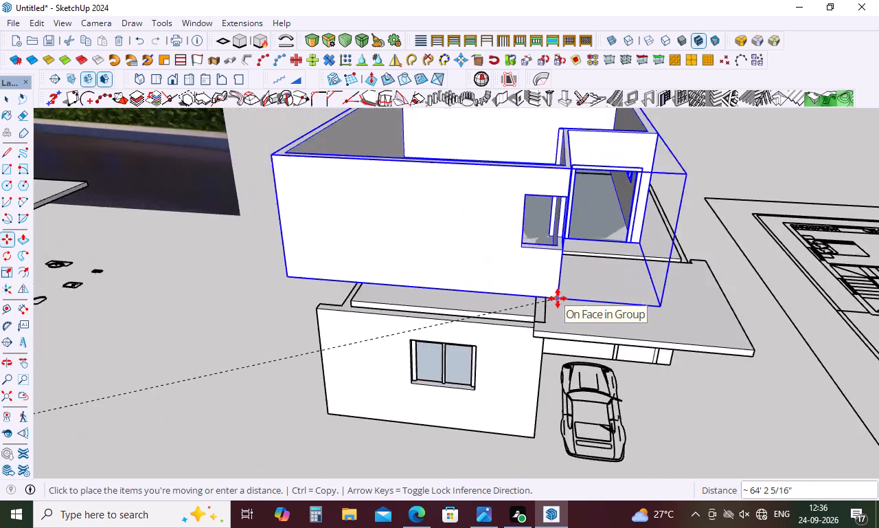
scroll(558, 298, up, 7)
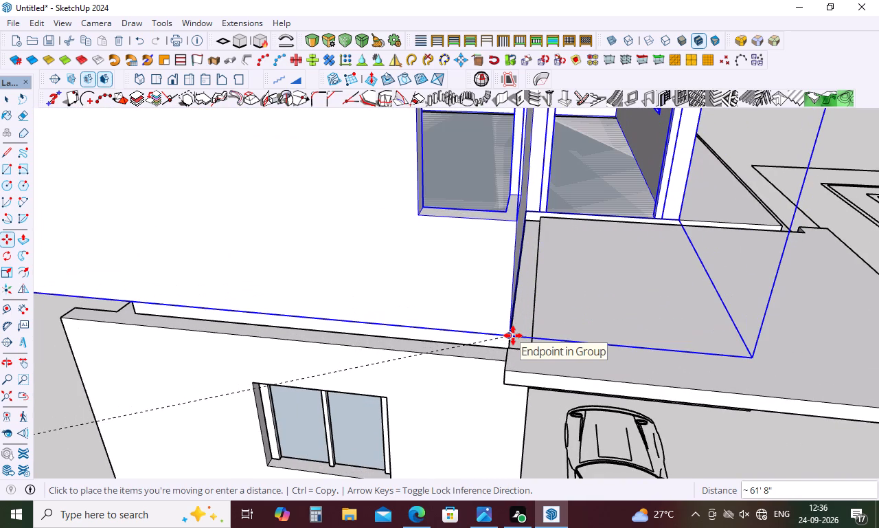
click(513, 335)
scroll(559, 316, down, 9)
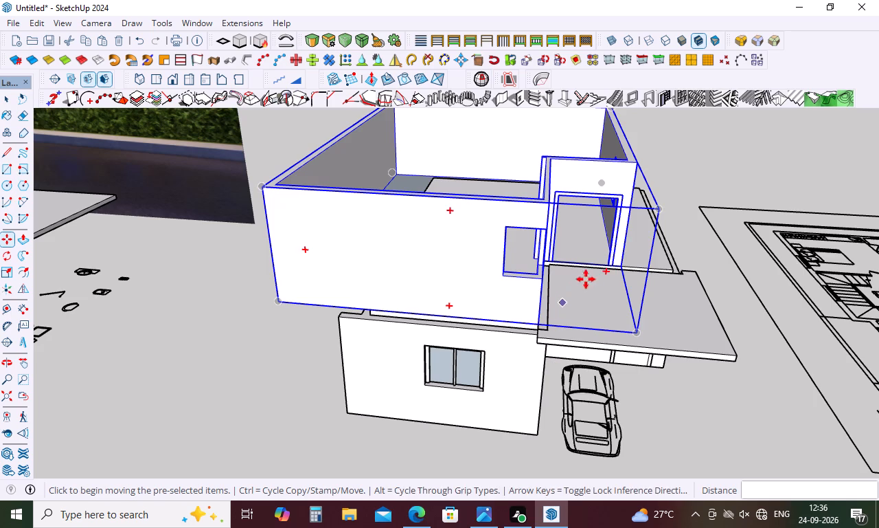
Move the first-floor walls 4' 9" along the roof slab's edge, taking the lower corner beside the balcony door to the slab's end corner.
scroll(621, 258, up, 10)
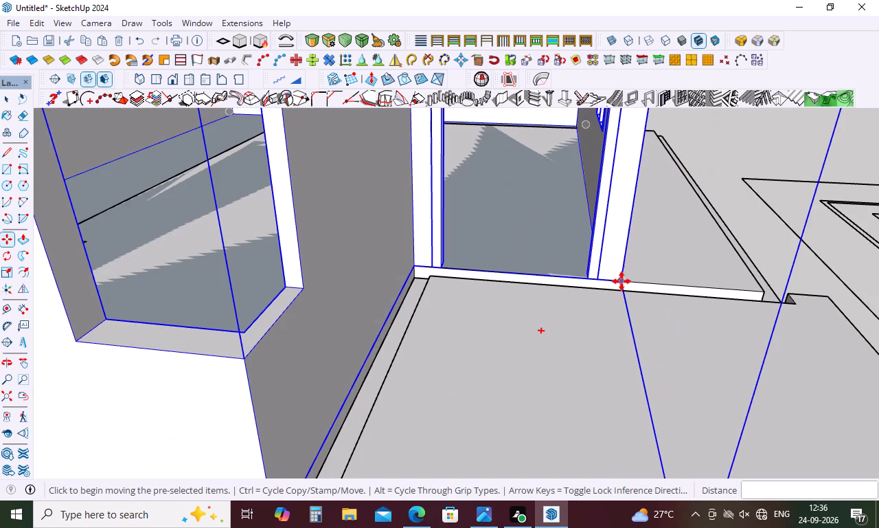
click(621, 281)
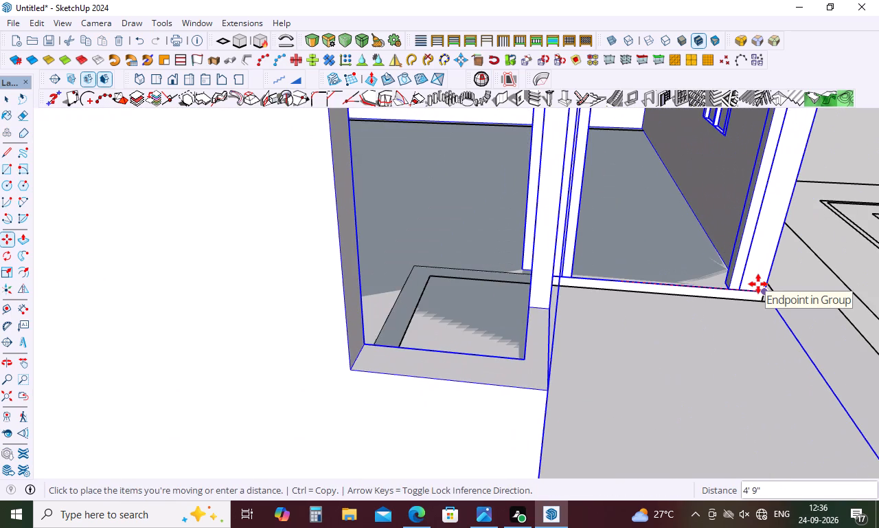
click(758, 284)
scroll(713, 293, down, 9)
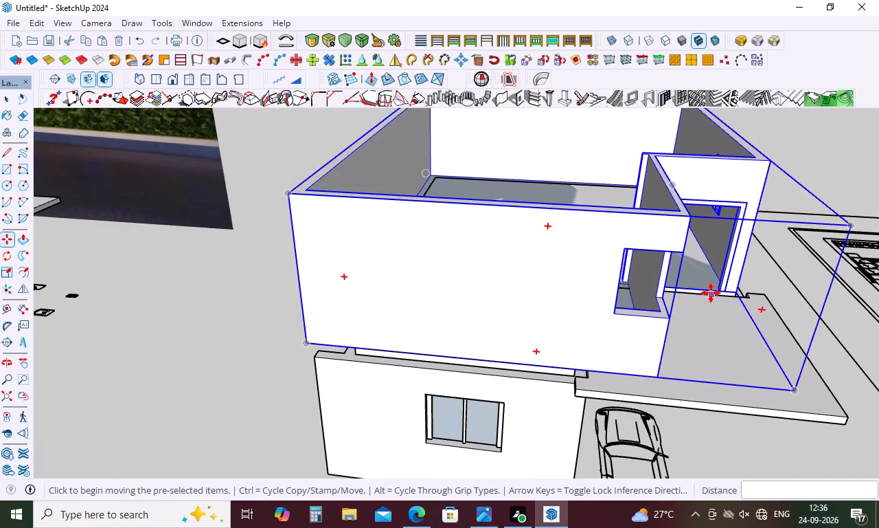
Shift the first-floor walls a further 9" outward to align with the ground-floor outer wall, showing back edges to find the corner.
middle_drag(678, 338, 598, 305)
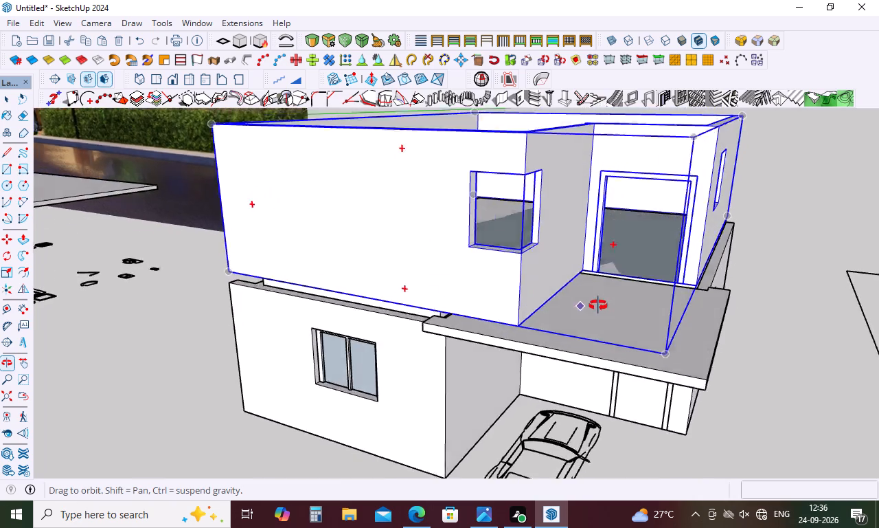
middle_drag(598, 305, 593, 323)
middle_drag(483, 337, 714, 280)
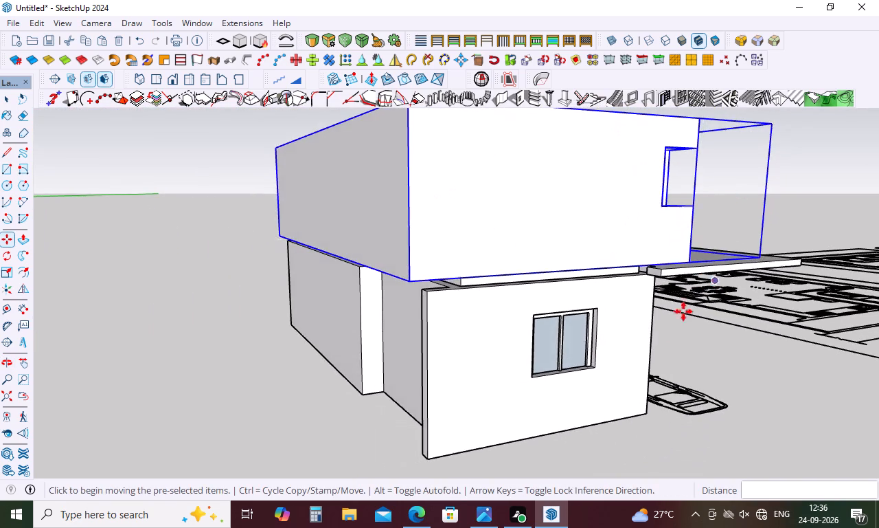
scroll(519, 301, up, 4)
scroll(516, 292, down, 13)
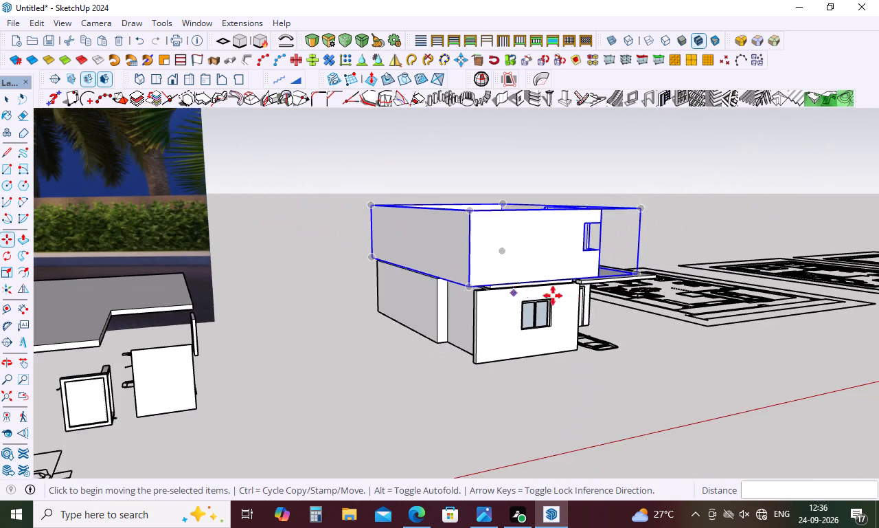
middle_drag(636, 295, 351, 353)
scroll(580, 338, up, 4)
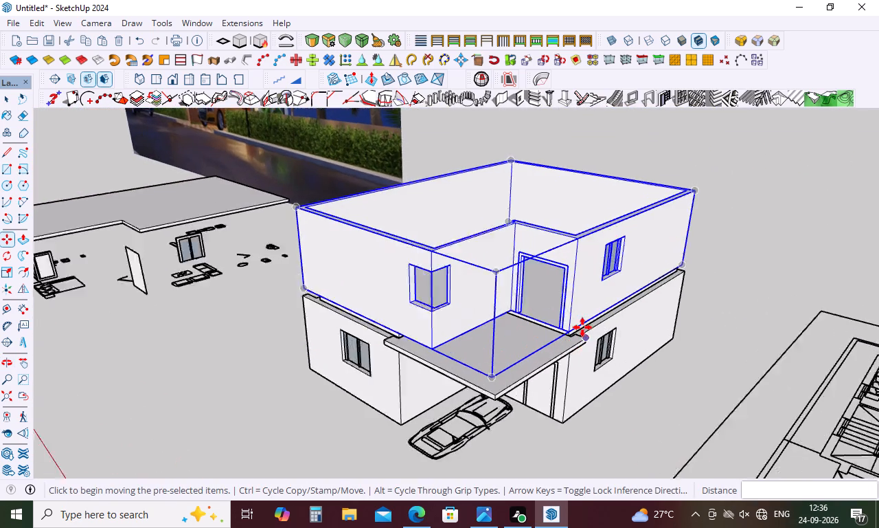
scroll(584, 327, up, 15)
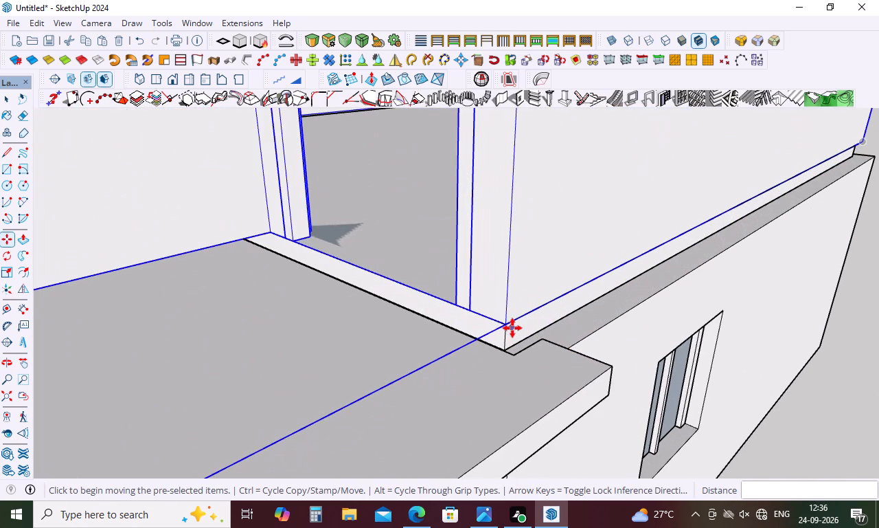
click(504, 324)
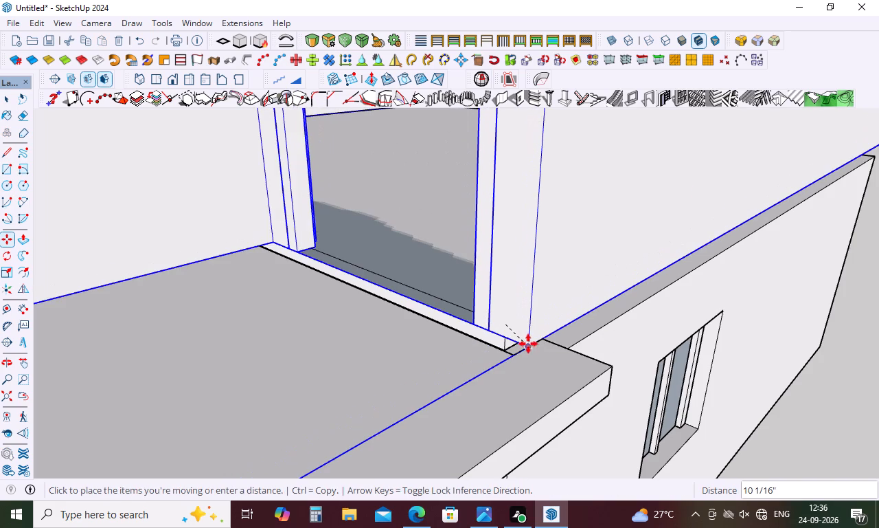
key(k)
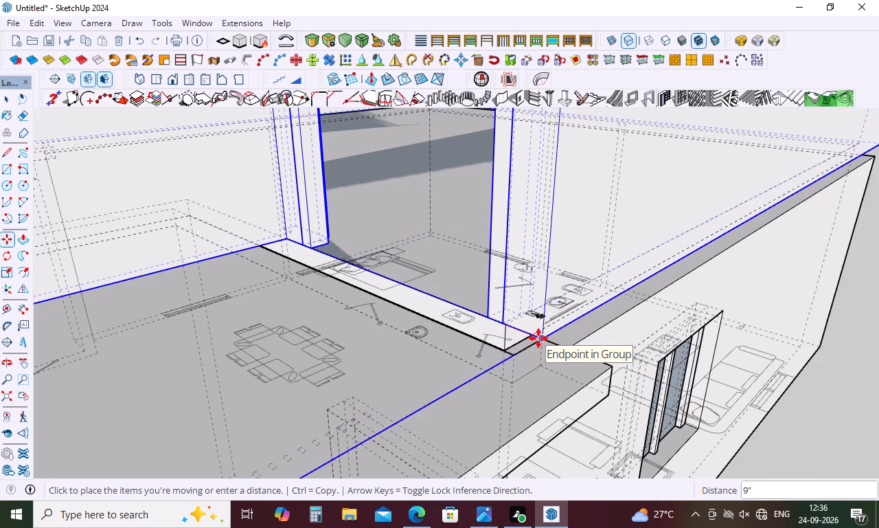
click(538, 338)
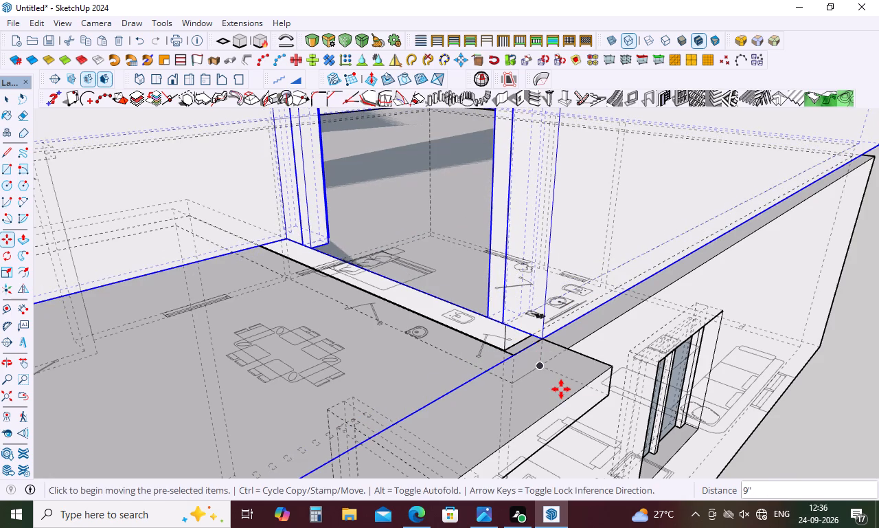
key(space)
scroll(541, 278, down, 16)
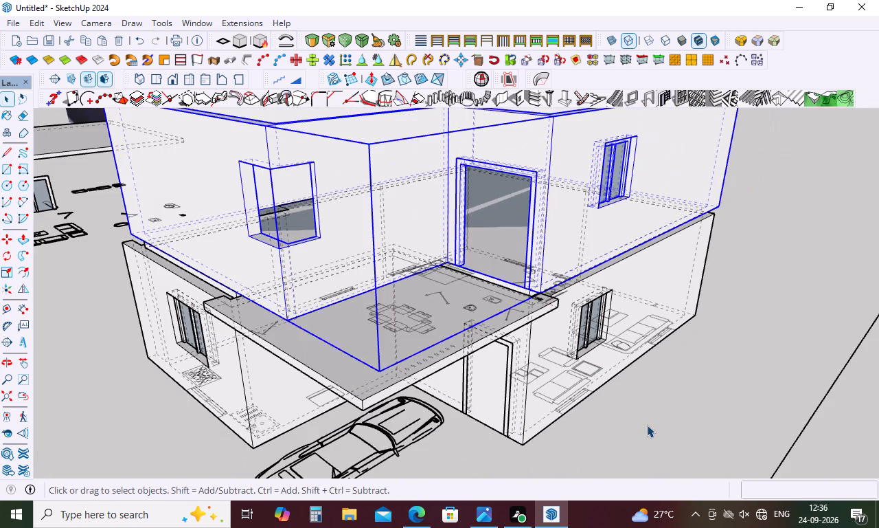
click(647, 425)
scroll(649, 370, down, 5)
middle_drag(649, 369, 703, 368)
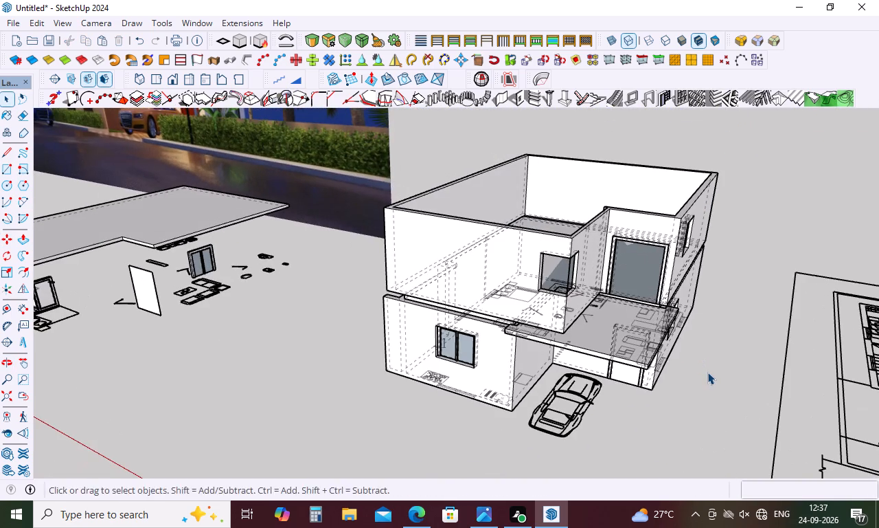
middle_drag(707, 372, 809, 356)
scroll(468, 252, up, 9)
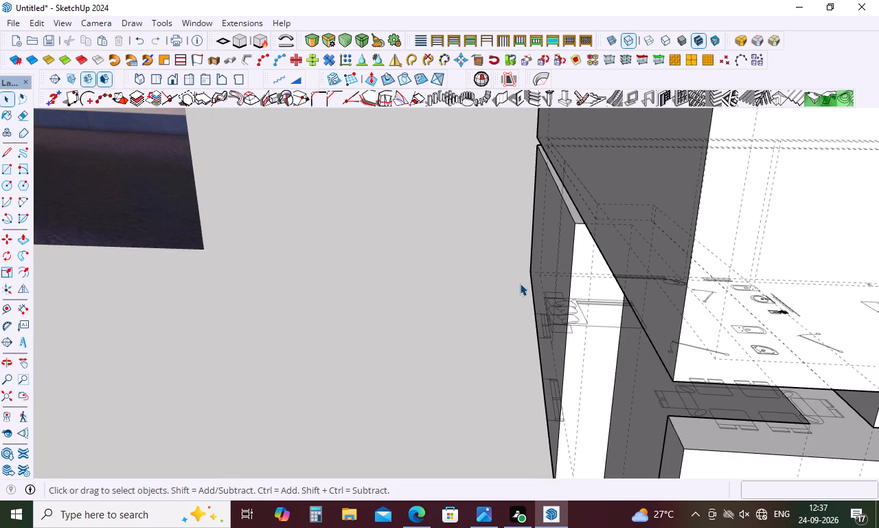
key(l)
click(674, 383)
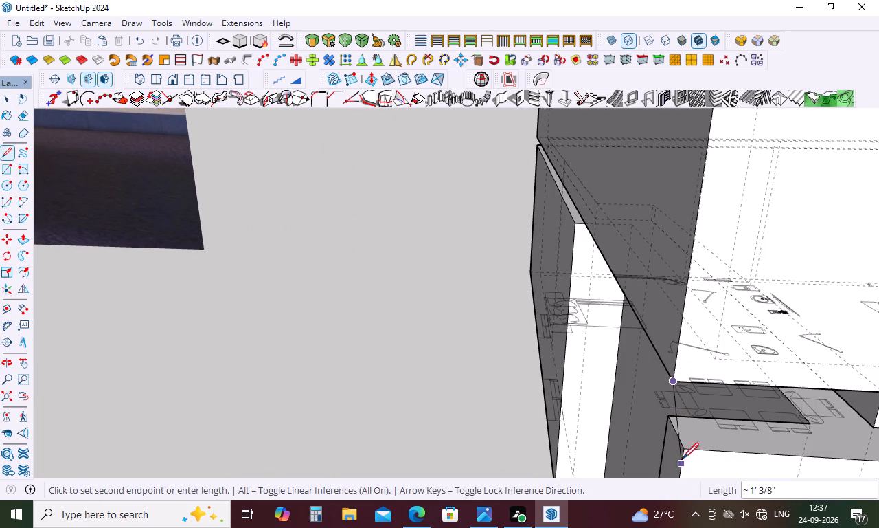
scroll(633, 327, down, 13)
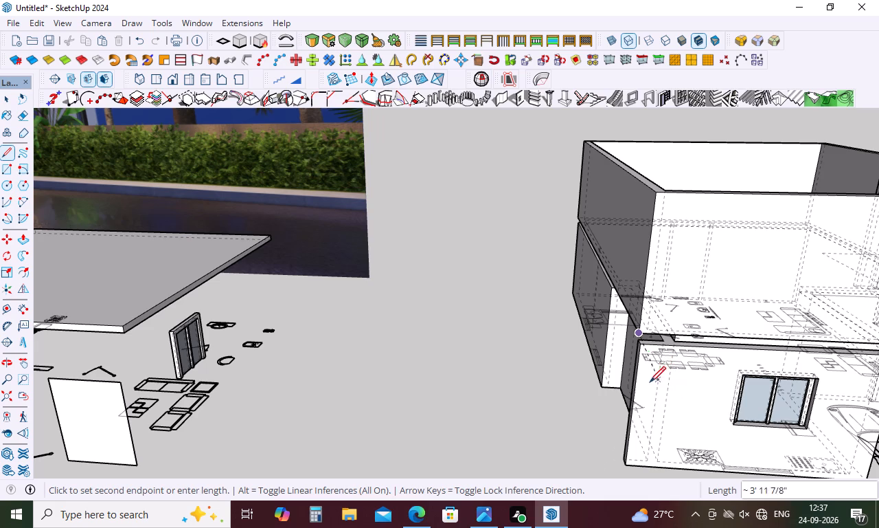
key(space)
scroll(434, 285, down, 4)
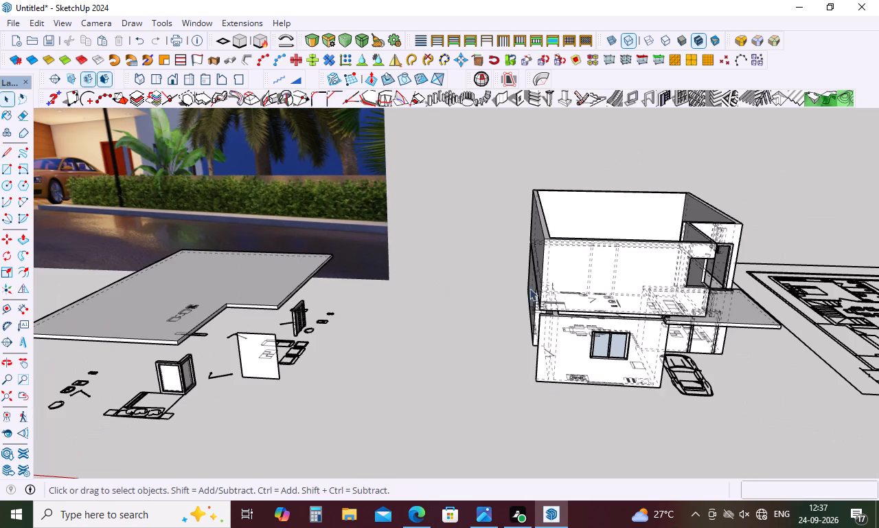
Turn off back edges and check the gap between the first-floor walls' lower corner and the ground-floor wall's top corner.
key(k)
scroll(660, 302, up, 3)
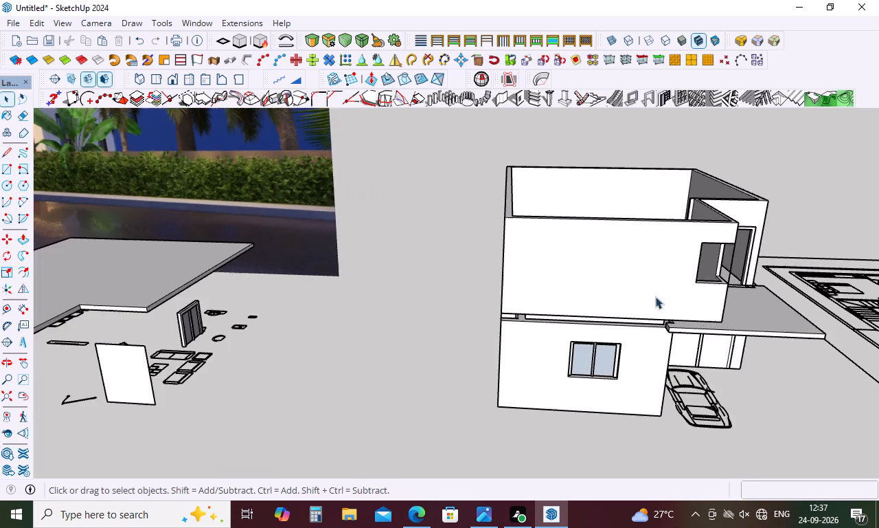
scroll(644, 338, up, 4)
scroll(414, 301, up, 5)
scroll(498, 335, up, 3)
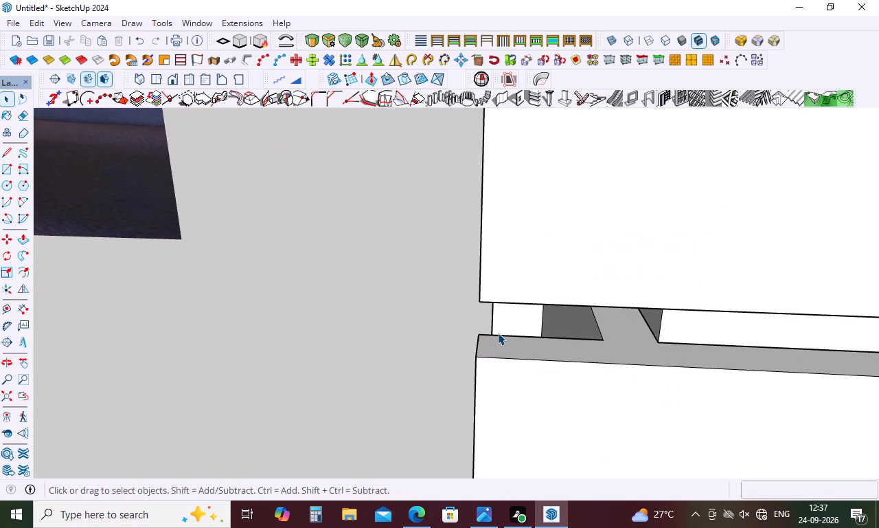
key(l)
click(480, 305)
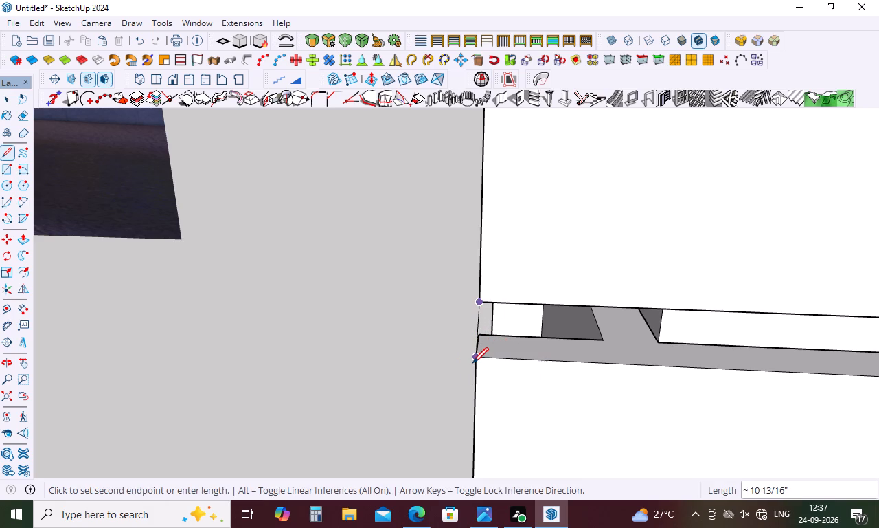
scroll(414, 294, down, 13)
key(Escape)
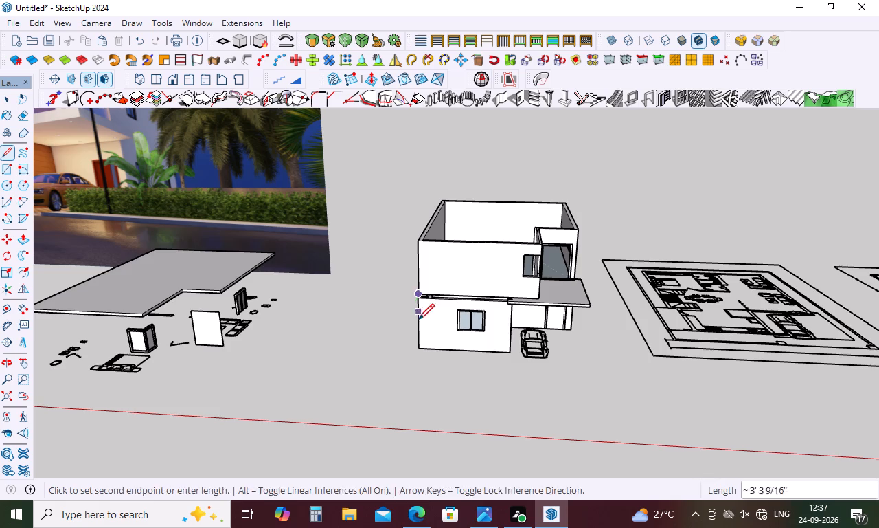
Examine how the first-floor walls sit on the roof slab and ground-floor walls from the front, above and the window side.
middle_drag(566, 347, 549, 306)
middle_drag(547, 302, 543, 294)
scroll(528, 266, up, 10)
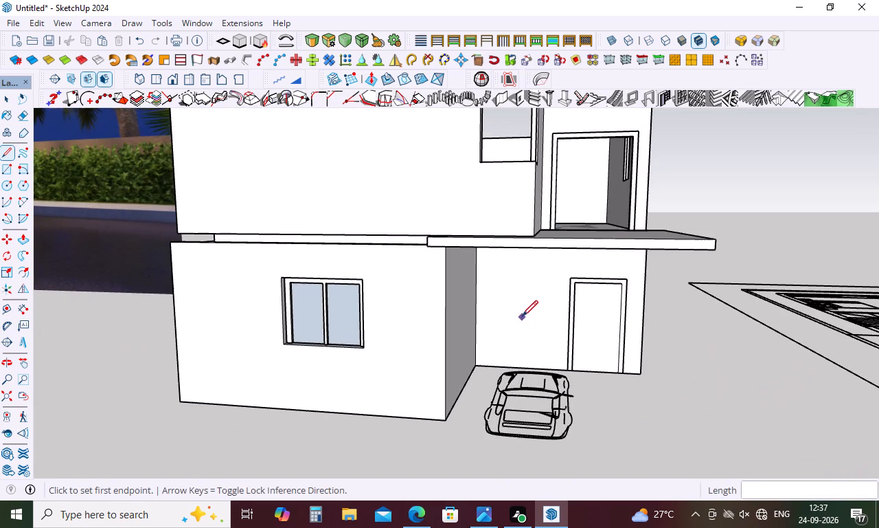
scroll(511, 258, up, 5)
scroll(511, 256, down, 12)
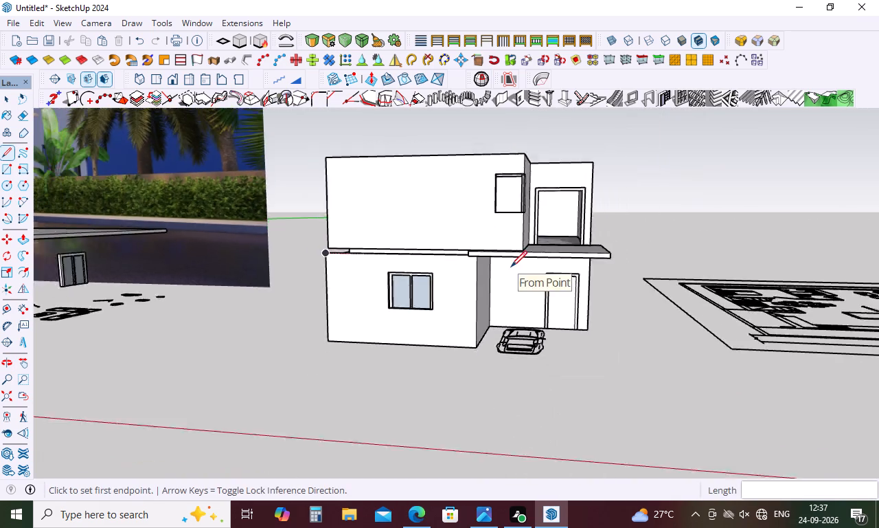
scroll(511, 267, down, 3)
middle_drag(533, 265, 505, 366)
scroll(552, 296, up, 5)
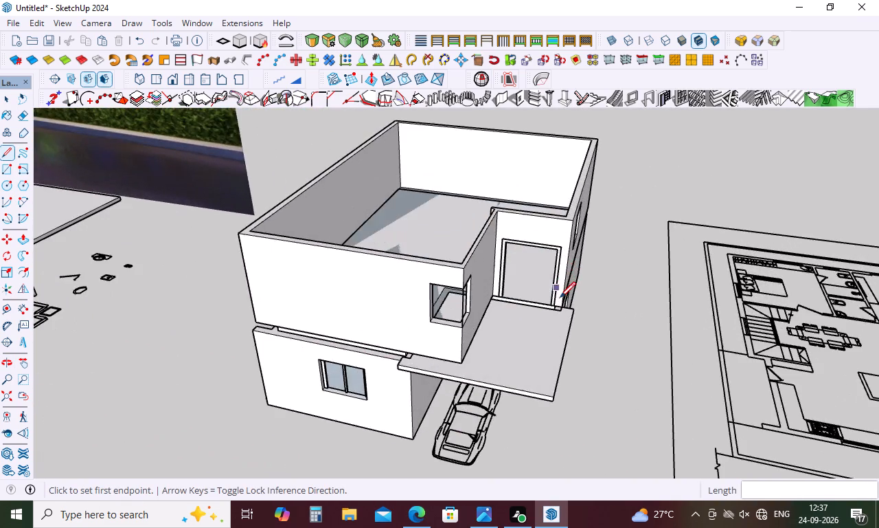
scroll(560, 298, up, 4)
key(space)
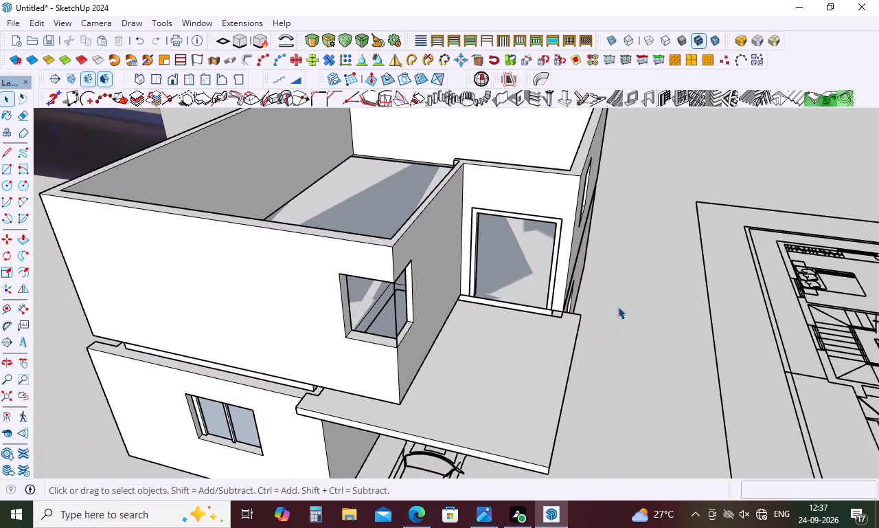
click(515, 266)
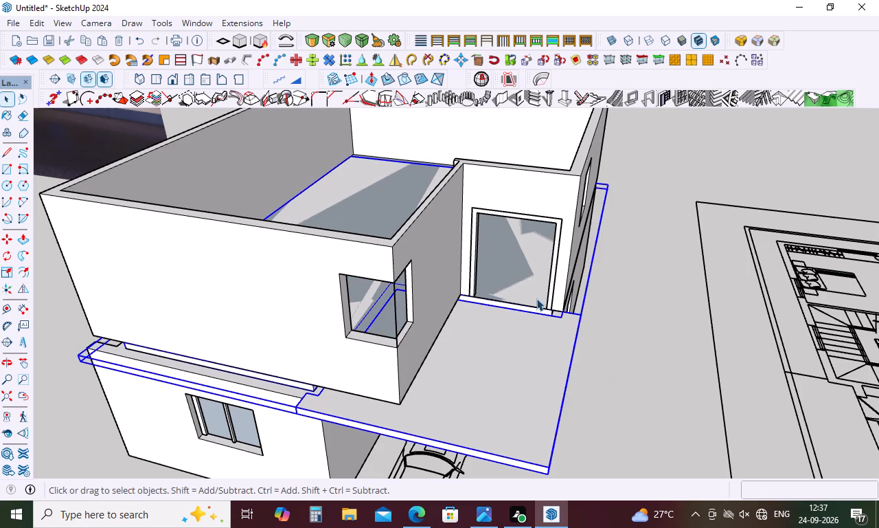
key(Escape)
click(630, 390)
scroll(641, 264, down, 5)
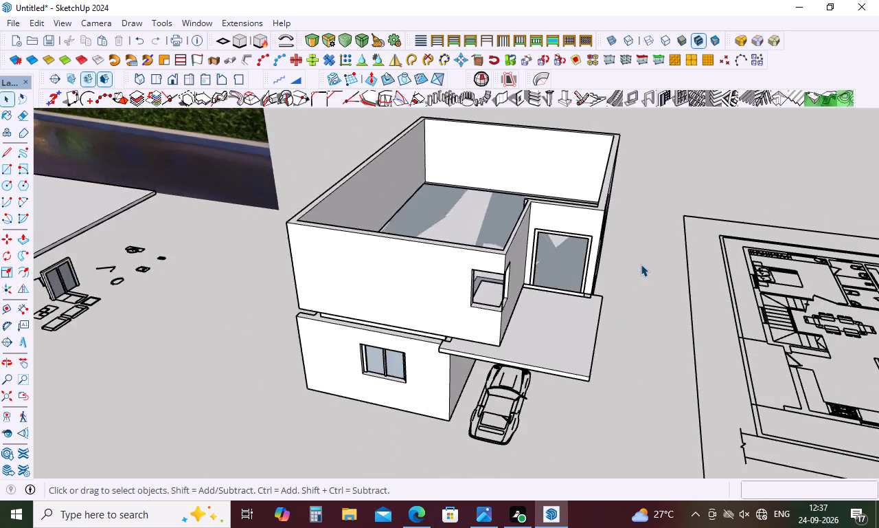
scroll(641, 264, down, 5)
click(426, 413)
scroll(619, 261, up, 5)
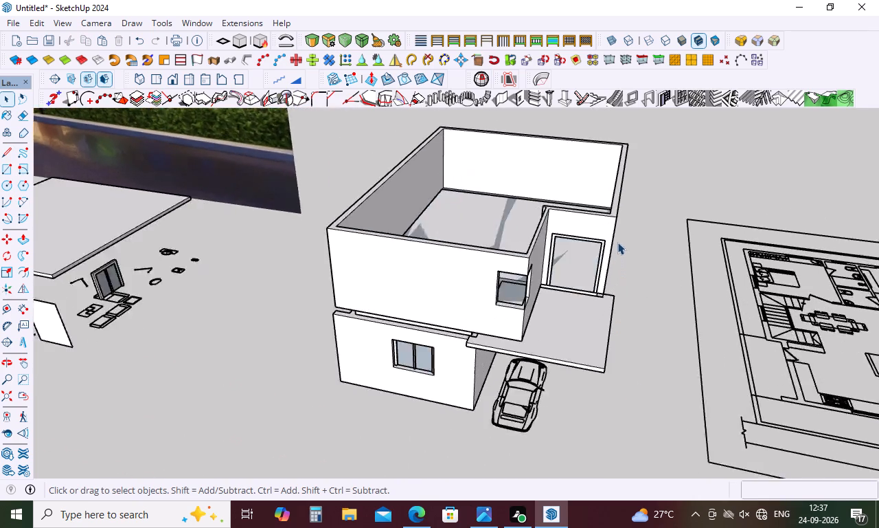
scroll(611, 258, up, 4)
middle_drag(534, 254, 529, 286)
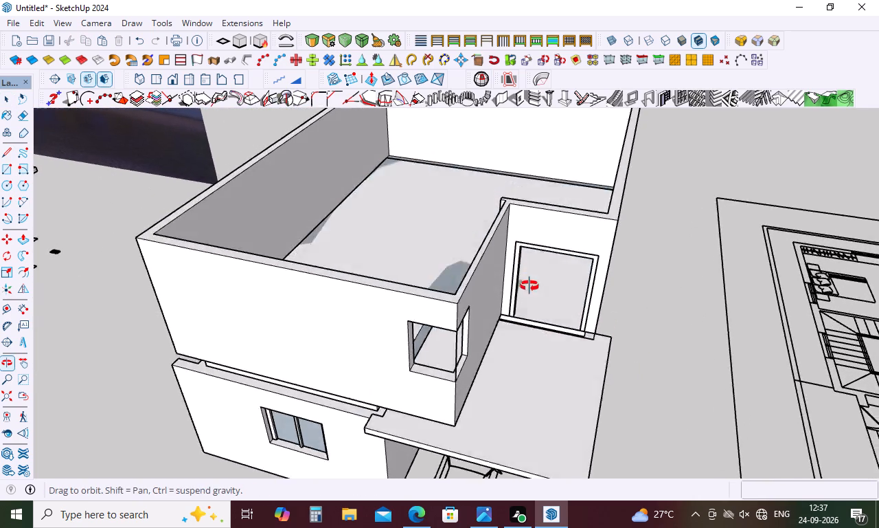
middle_drag(529, 286, 550, 311)
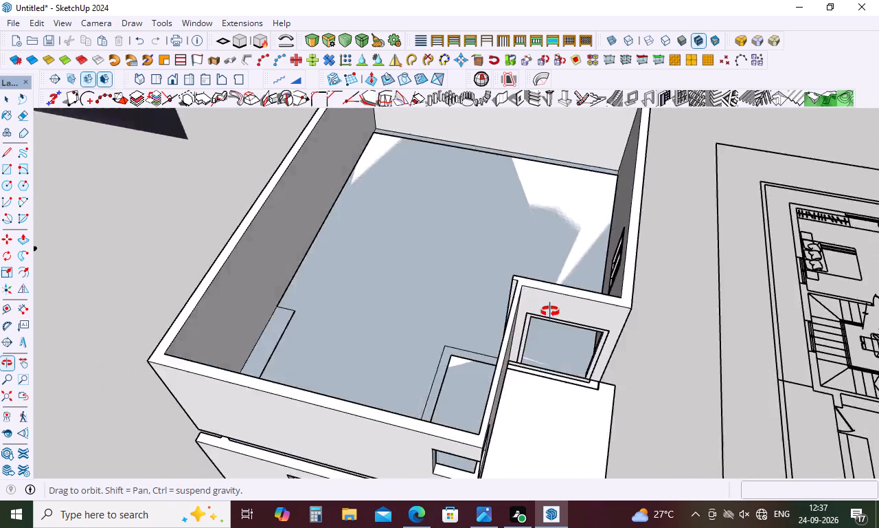
middle_drag(550, 311, 441, 159)
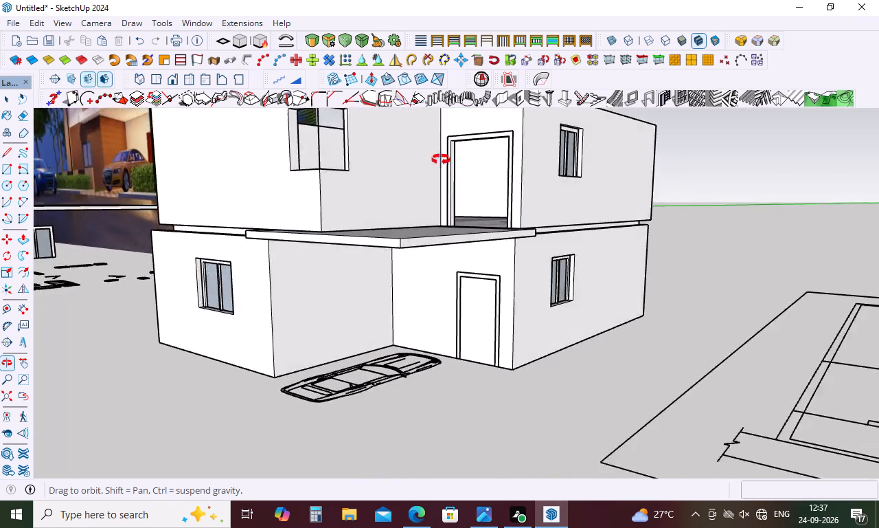
middle_drag(441, 159, 210, 184)
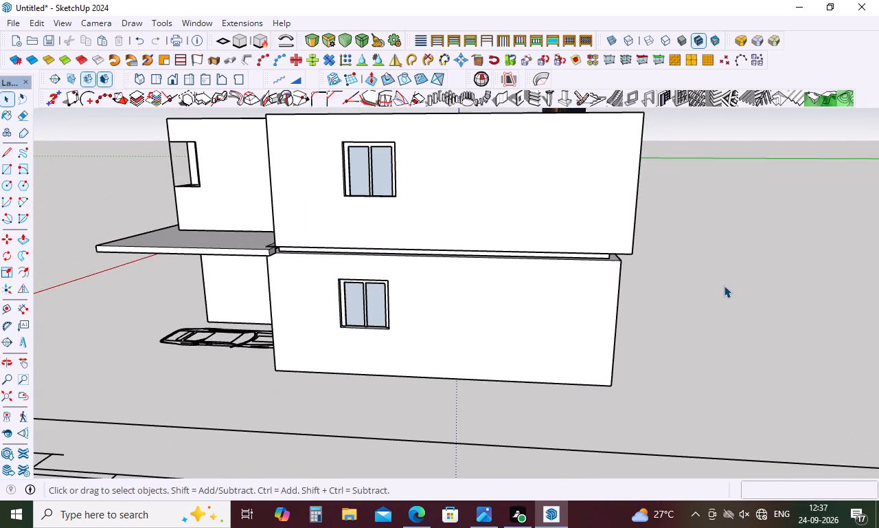
Move the first-floor walls so their lower rear corner on the window side snaps to the ground-floor wall's top corner.
middle_drag(724, 276, 597, 281)
scroll(520, 258, up, 7)
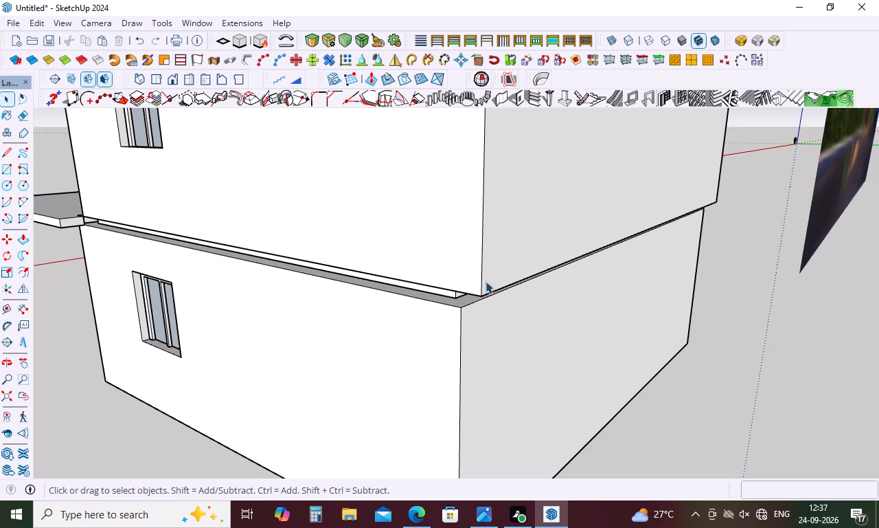
click(479, 263)
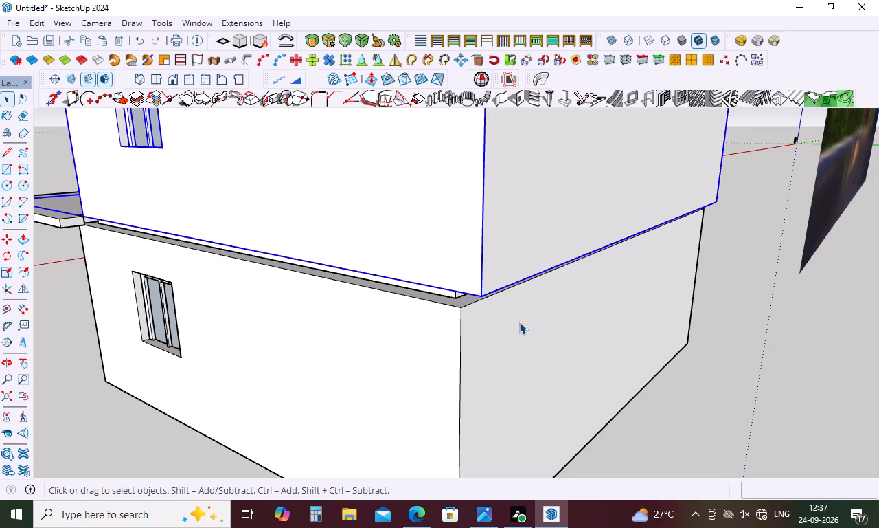
key(m)
click(482, 298)
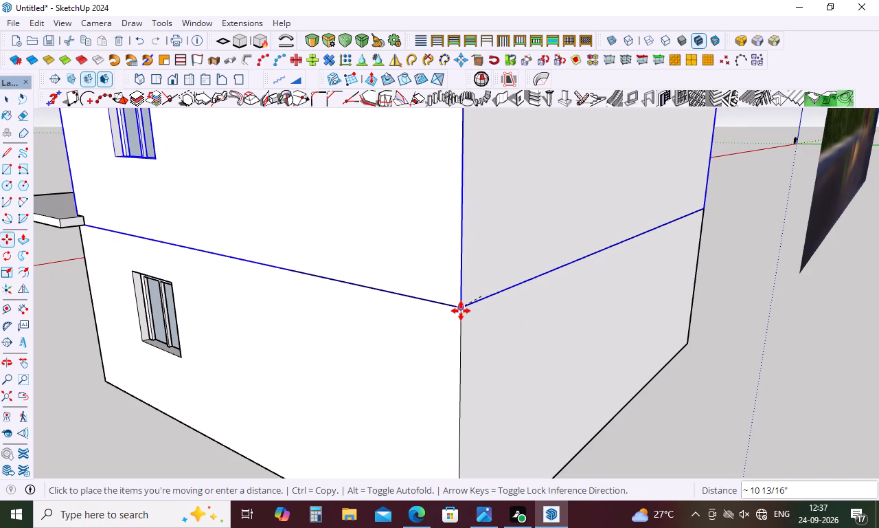
click(461, 311)
Raise the first-floor walls 6" along the blue axis from the ground-floor wall's top corner.
click(461, 307)
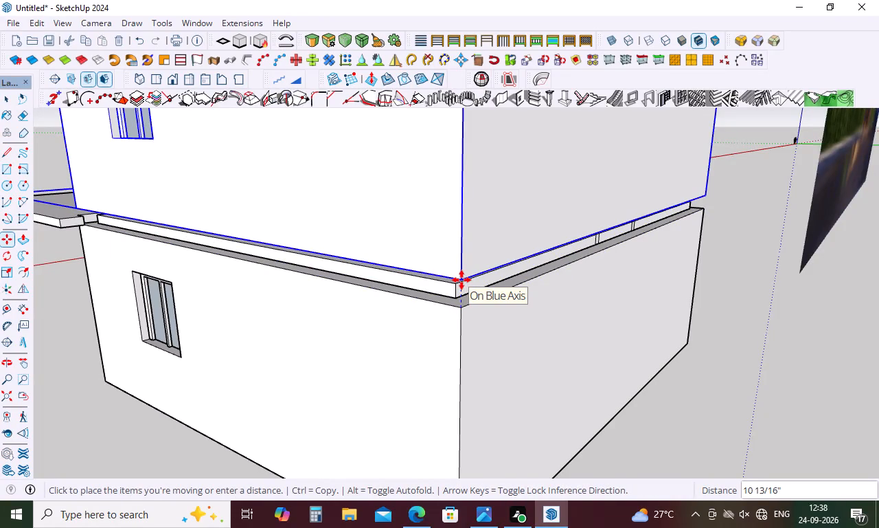
key(6)
key(shift+quotedbl)
key(Return)
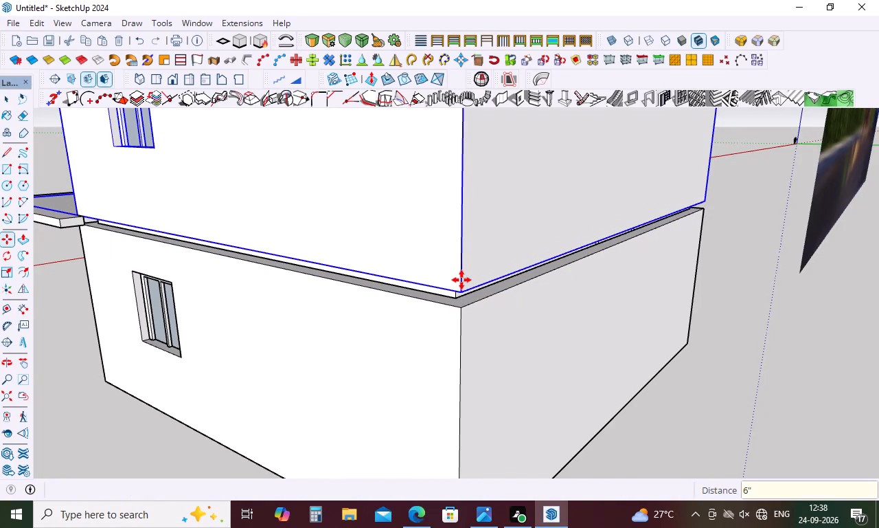
key(space)
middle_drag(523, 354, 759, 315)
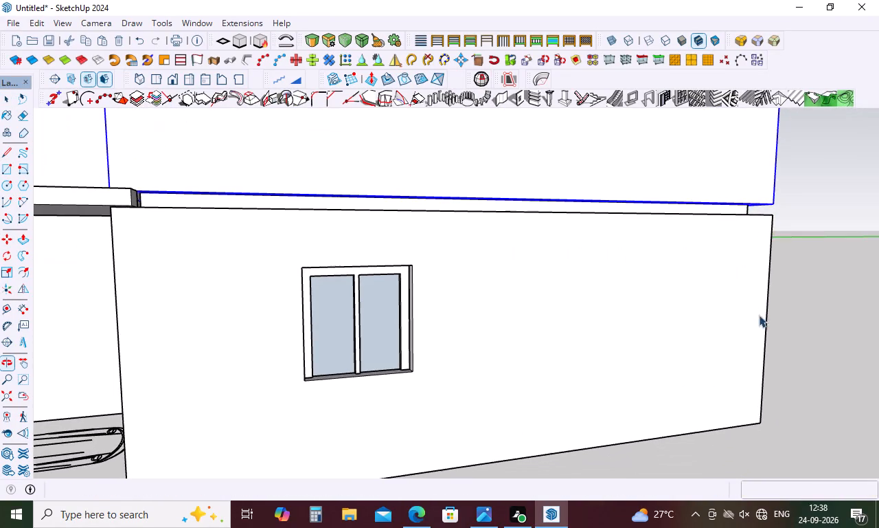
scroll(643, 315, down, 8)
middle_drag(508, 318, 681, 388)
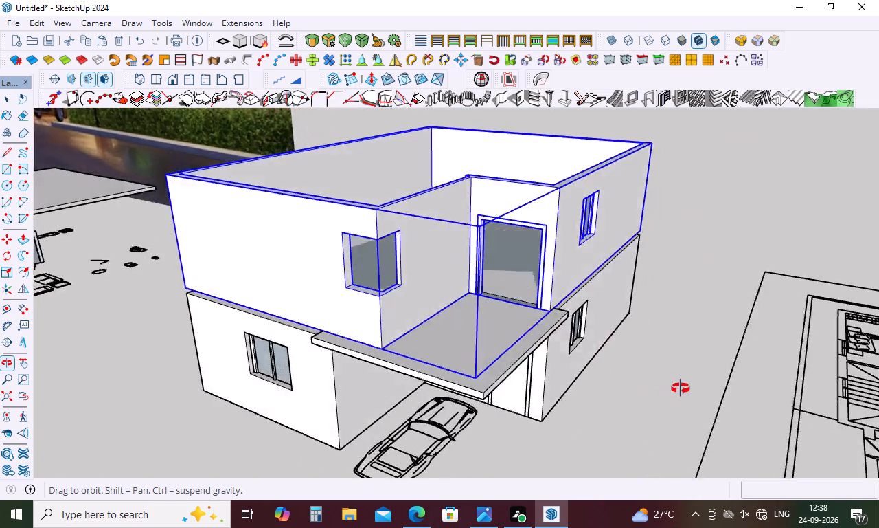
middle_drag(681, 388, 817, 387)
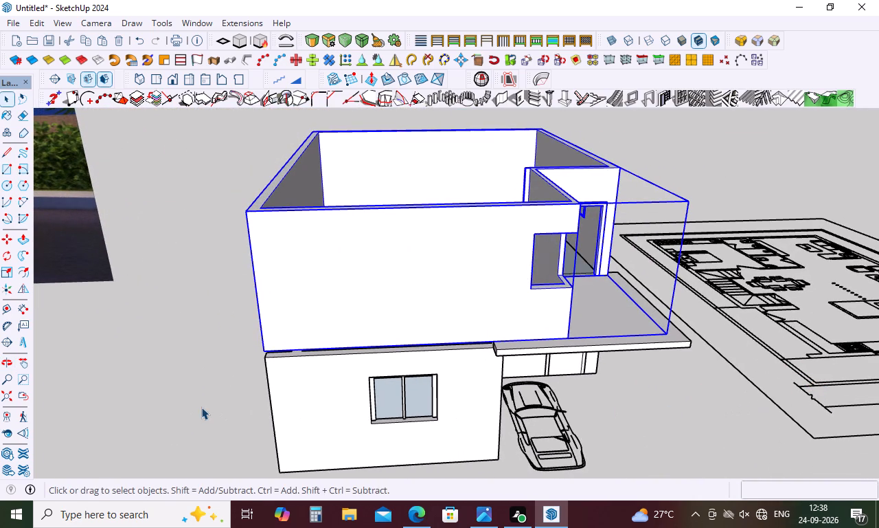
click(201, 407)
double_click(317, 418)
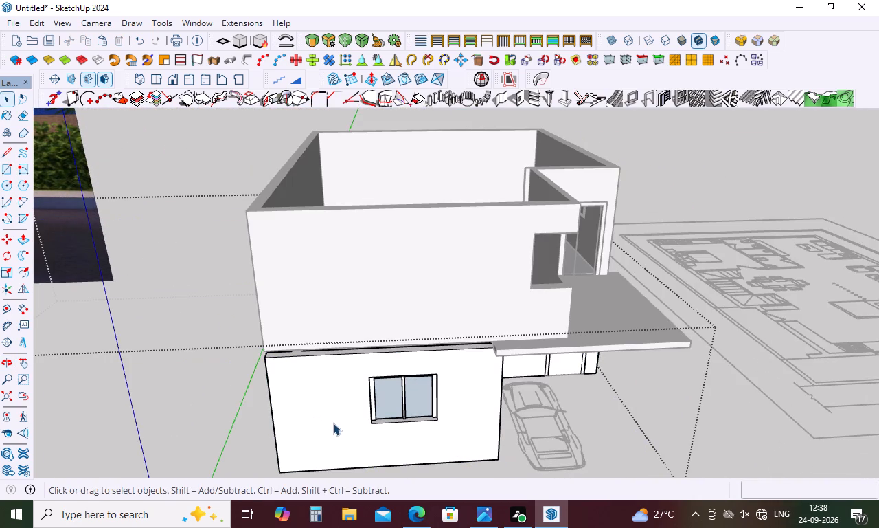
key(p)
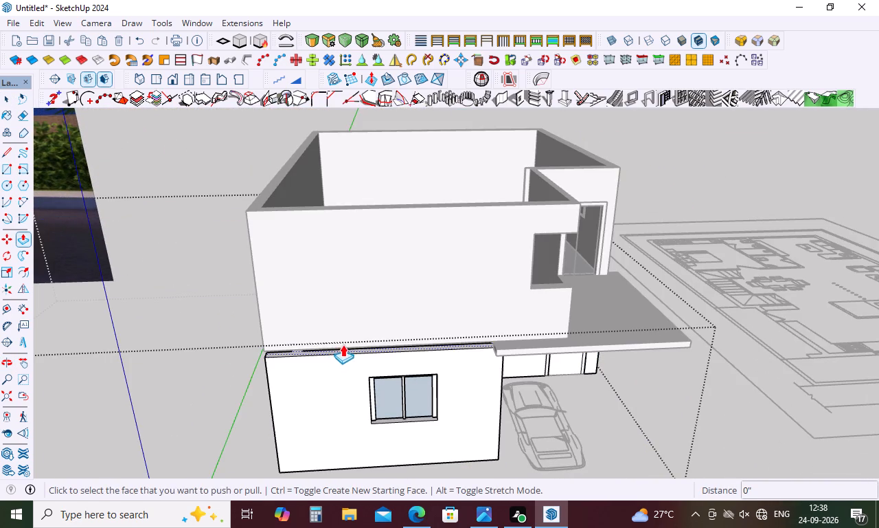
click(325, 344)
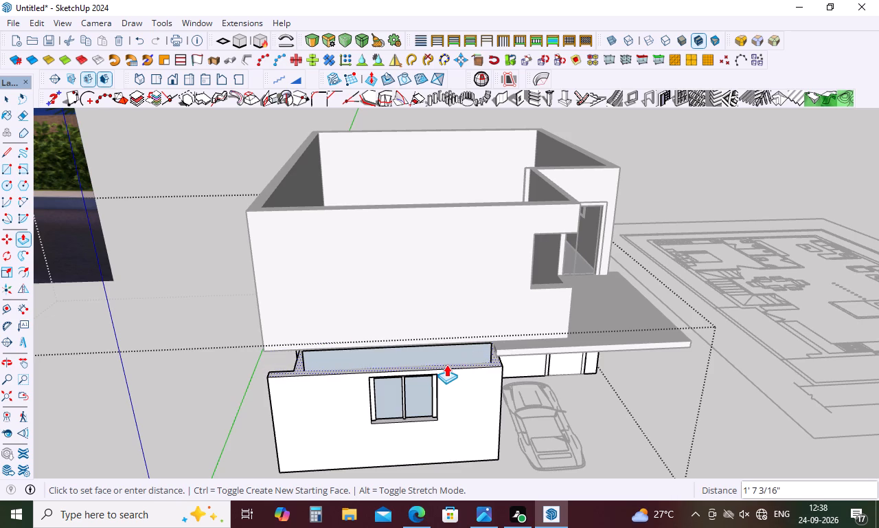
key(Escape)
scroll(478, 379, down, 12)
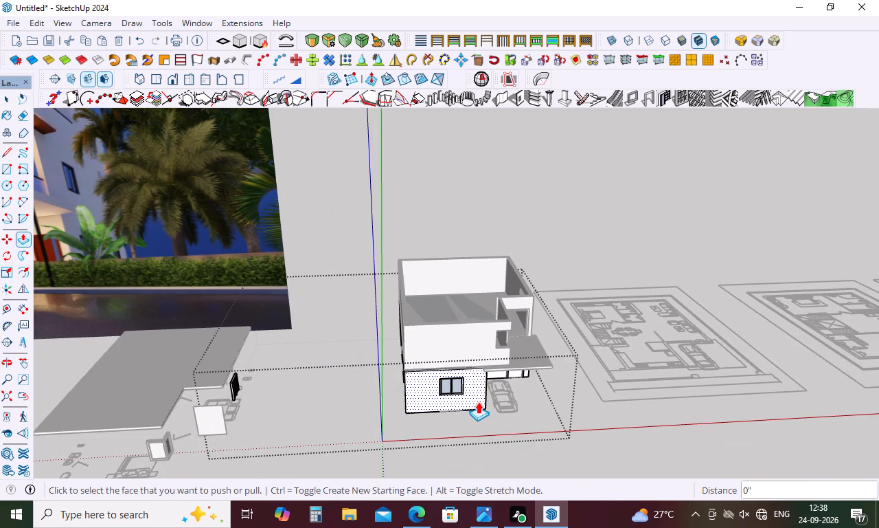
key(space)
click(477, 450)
Examine the house in the reference image, comparing how its first floor meets the ground floor and carport slab.
scroll(468, 388, down, 4)
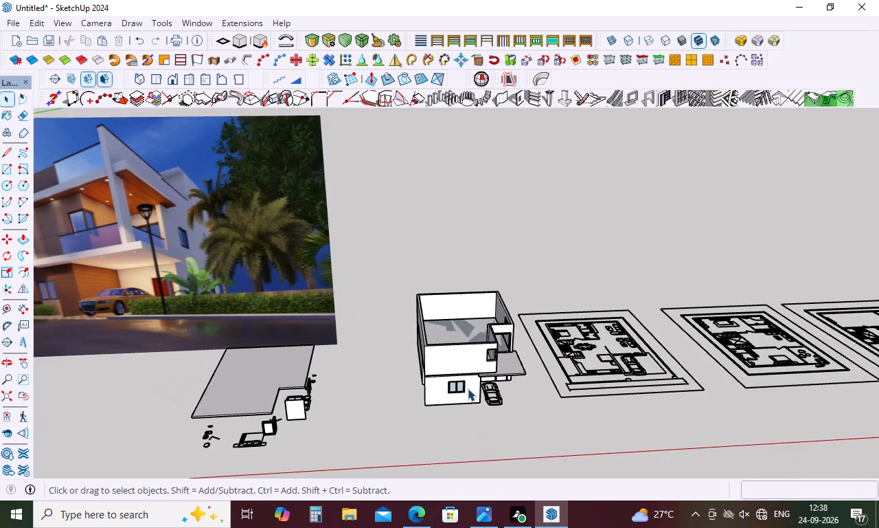
scroll(468, 388, down, 2)
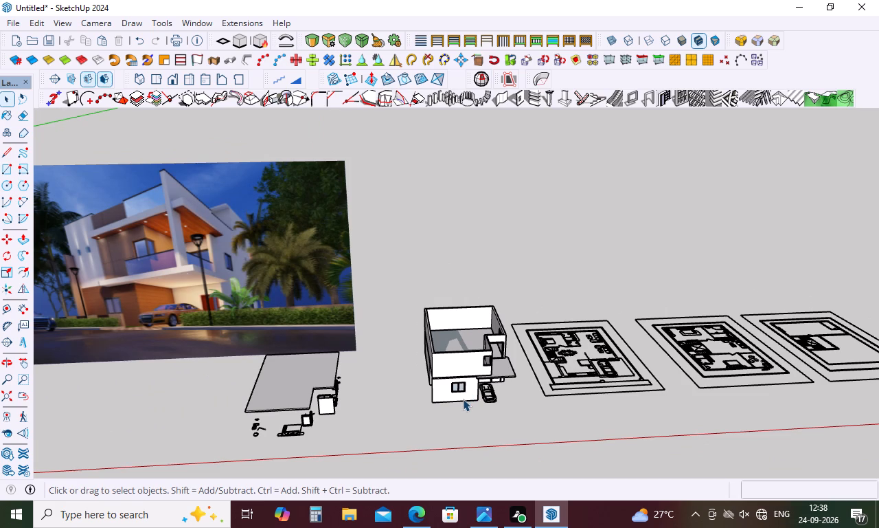
scroll(273, 349, down, 4)
scroll(104, 307, up, 10)
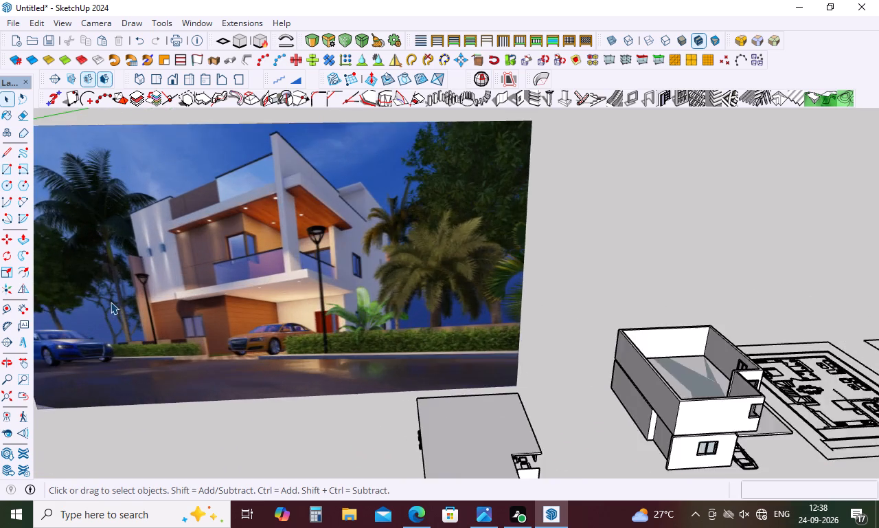
scroll(115, 302, up, 4)
scroll(115, 302, down, 3)
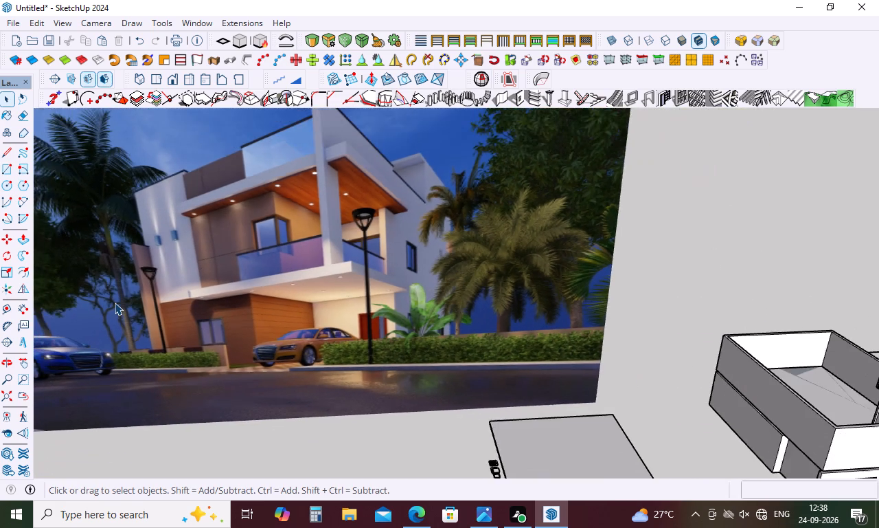
scroll(115, 302, down, 16)
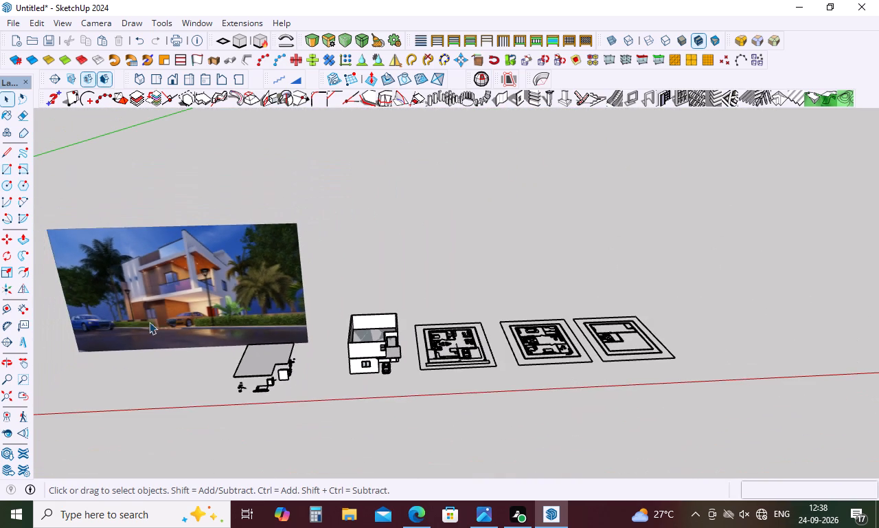
Examine the joint between the first-floor and ground-floor walls on the front side, beside the carport slab.
scroll(347, 390, up, 4)
scroll(369, 322, up, 11)
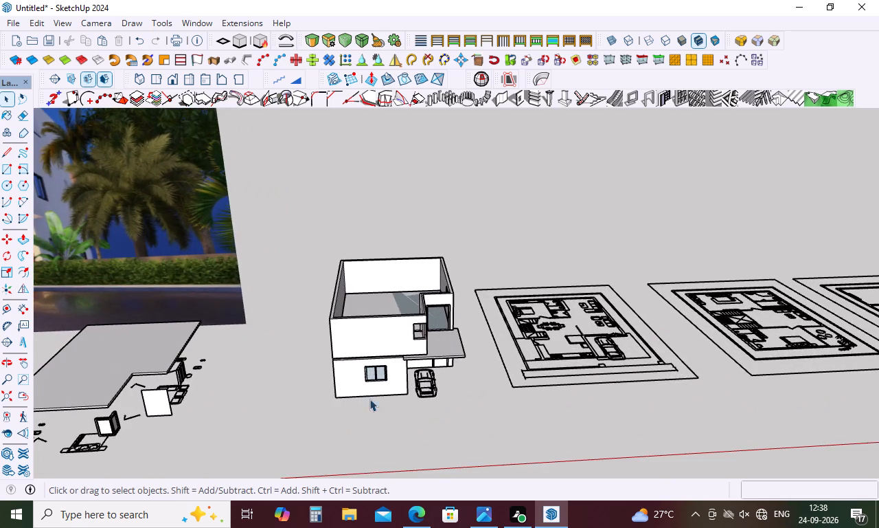
middle_drag(369, 399, 385, 317)
middle_click(386, 316)
scroll(376, 319, up, 5)
scroll(361, 383, up, 4)
middle_drag(365, 366, 370, 352)
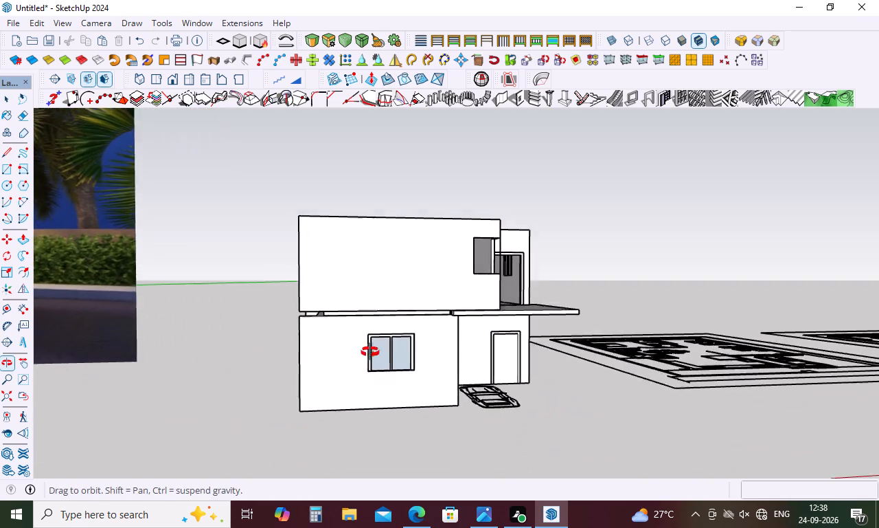
middle_drag(370, 352, 378, 317)
scroll(361, 298, up, 5)
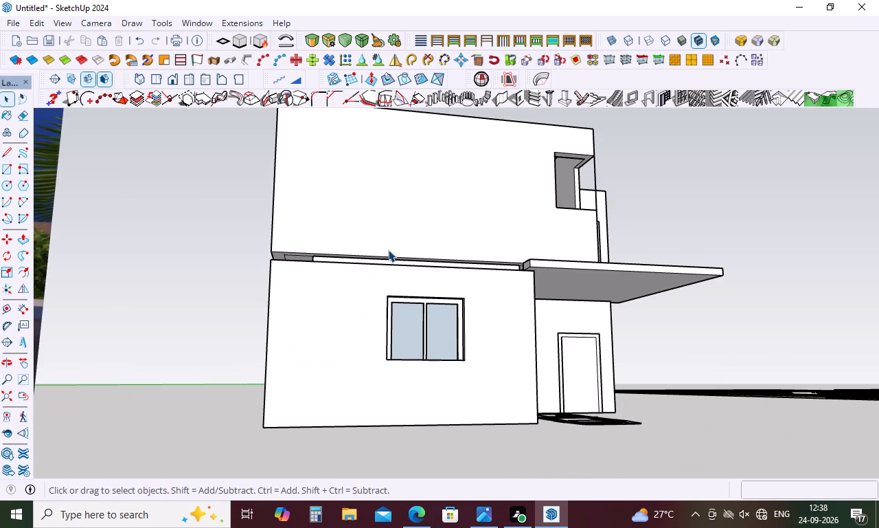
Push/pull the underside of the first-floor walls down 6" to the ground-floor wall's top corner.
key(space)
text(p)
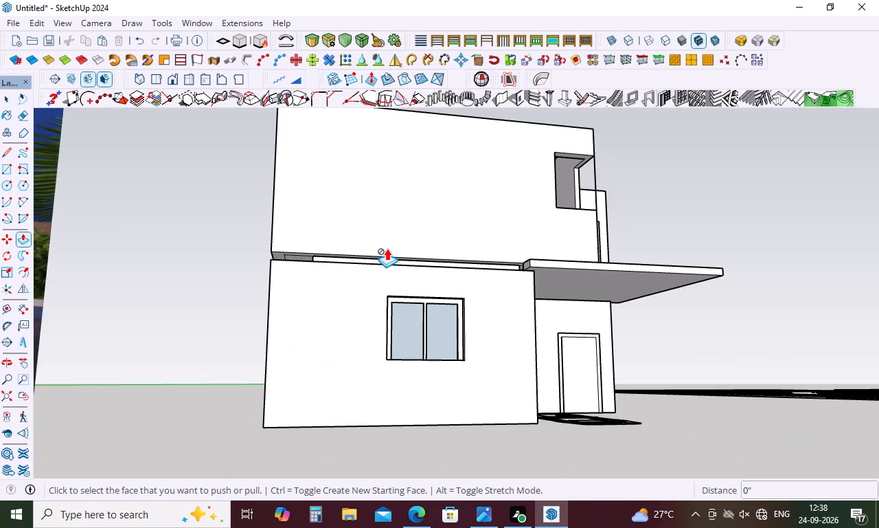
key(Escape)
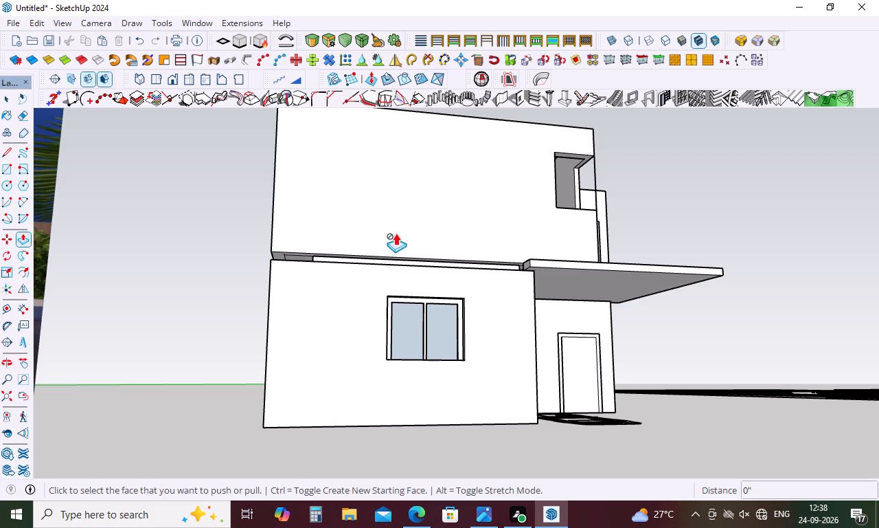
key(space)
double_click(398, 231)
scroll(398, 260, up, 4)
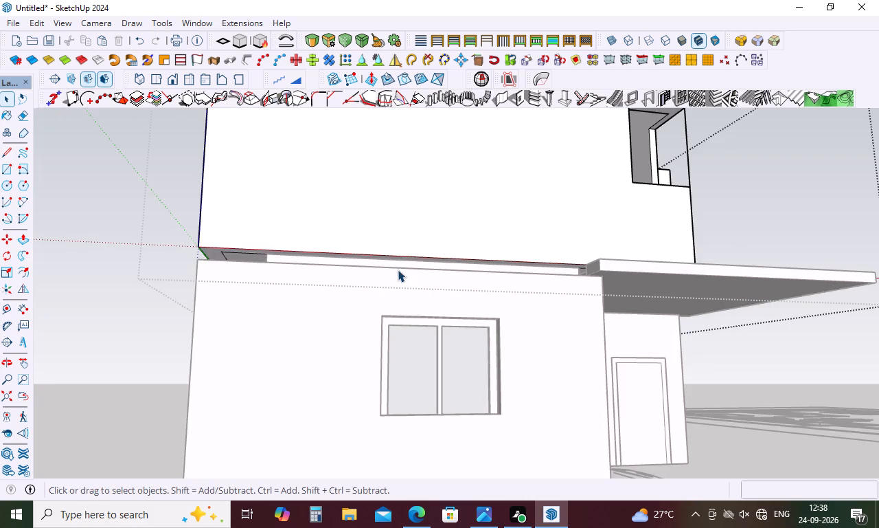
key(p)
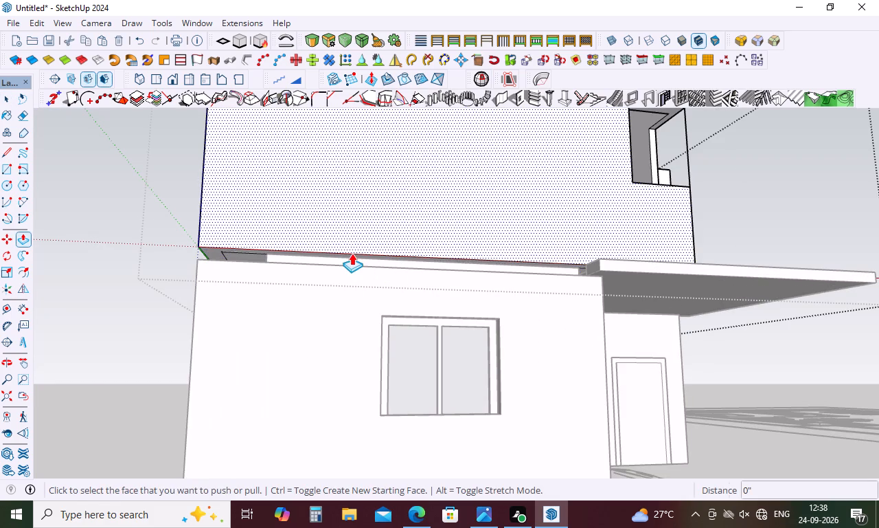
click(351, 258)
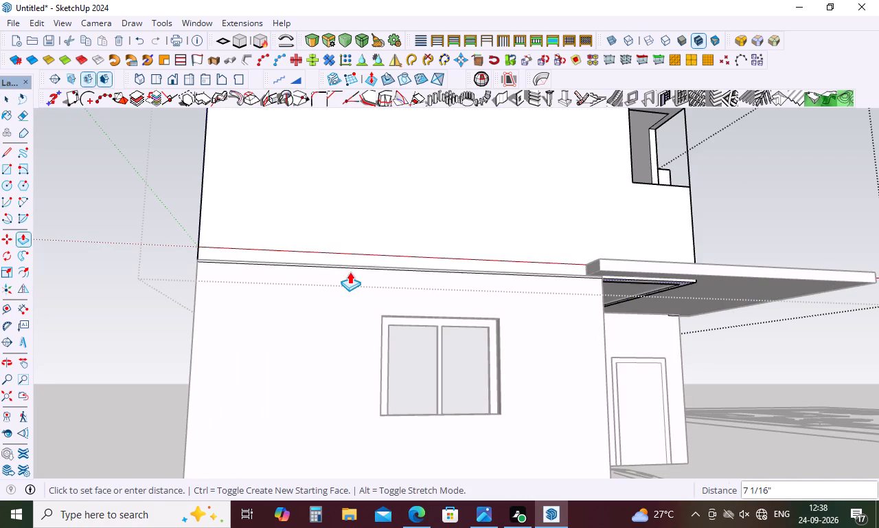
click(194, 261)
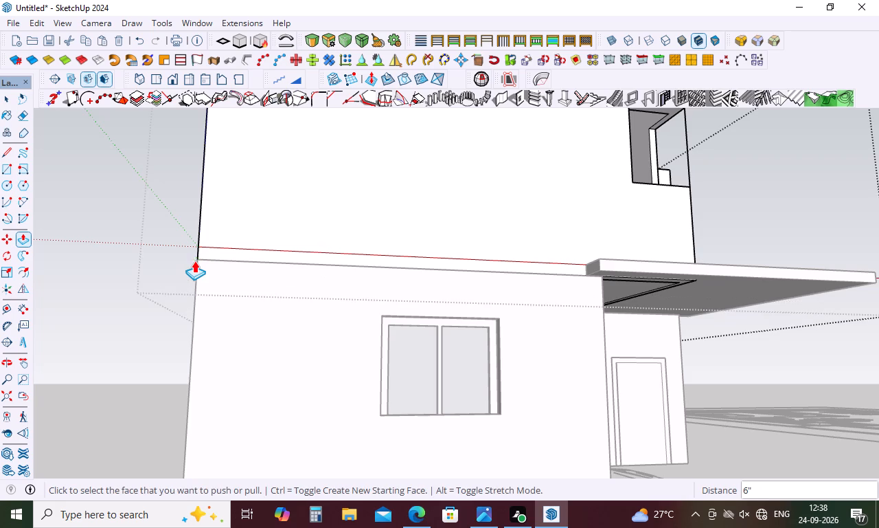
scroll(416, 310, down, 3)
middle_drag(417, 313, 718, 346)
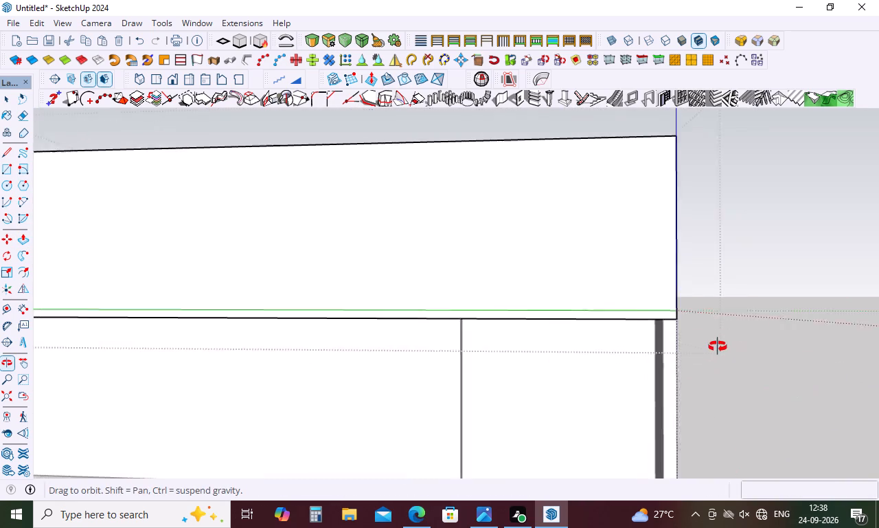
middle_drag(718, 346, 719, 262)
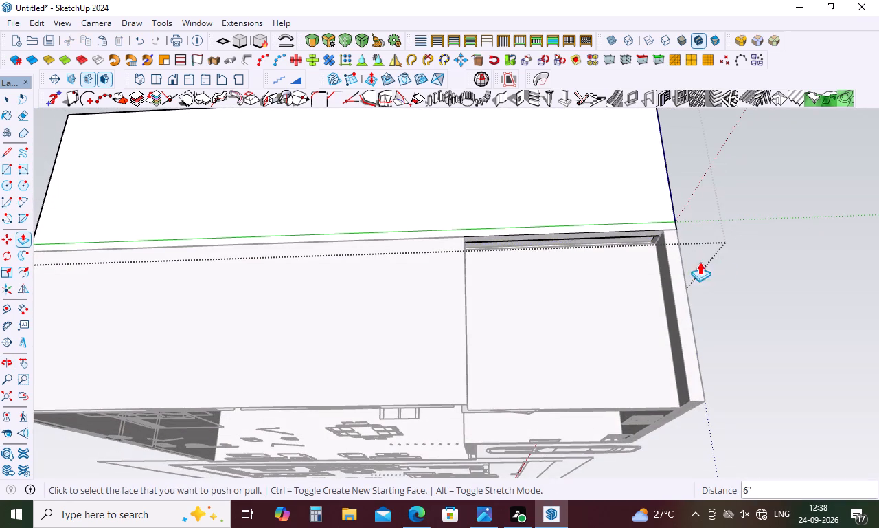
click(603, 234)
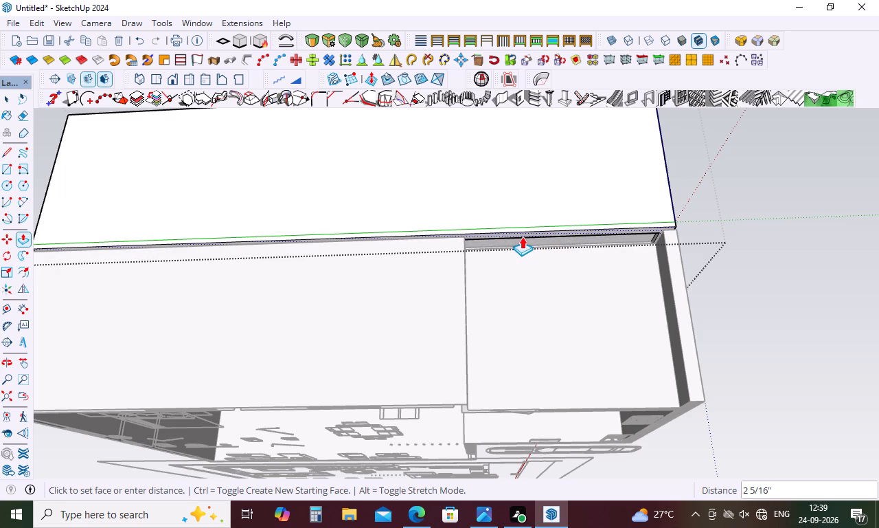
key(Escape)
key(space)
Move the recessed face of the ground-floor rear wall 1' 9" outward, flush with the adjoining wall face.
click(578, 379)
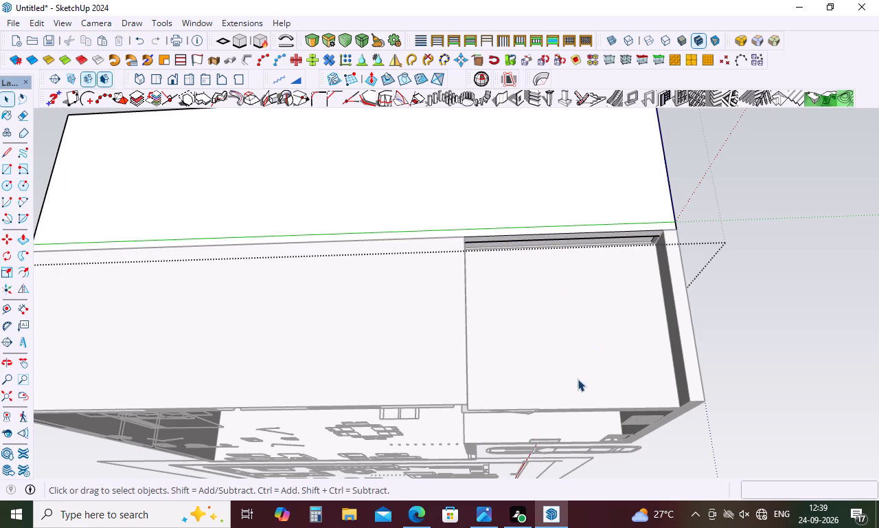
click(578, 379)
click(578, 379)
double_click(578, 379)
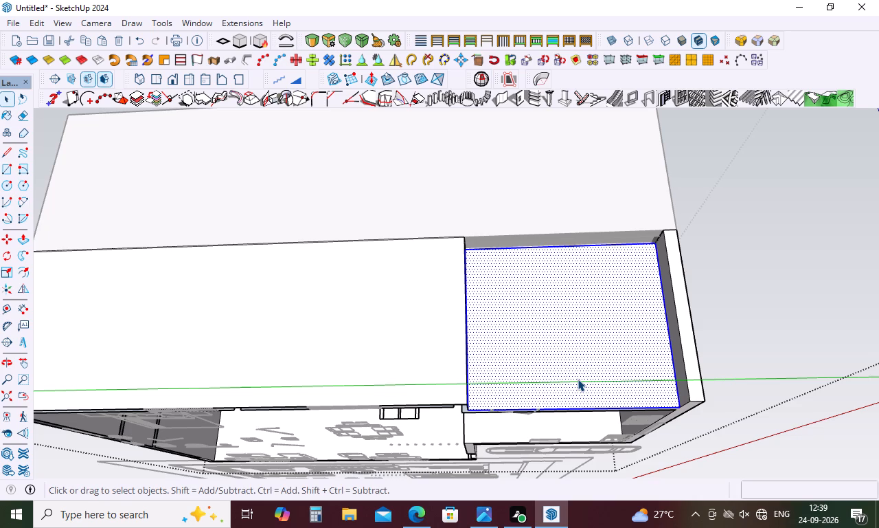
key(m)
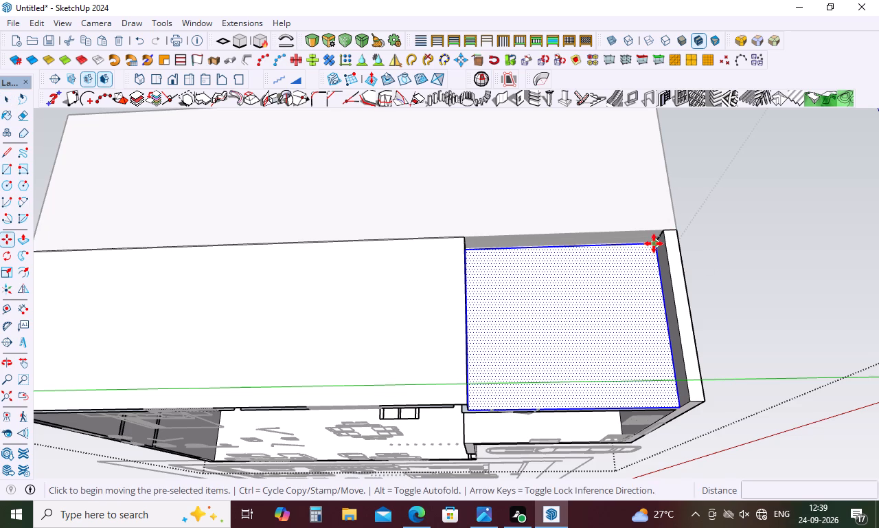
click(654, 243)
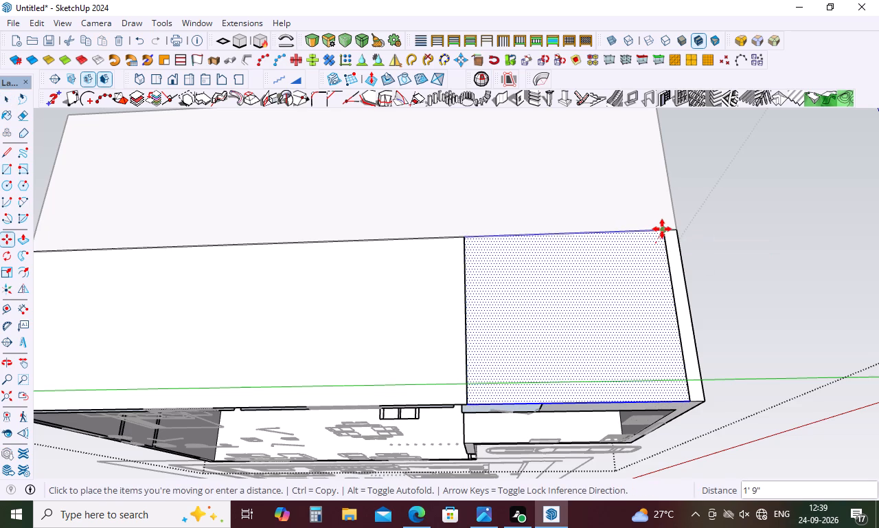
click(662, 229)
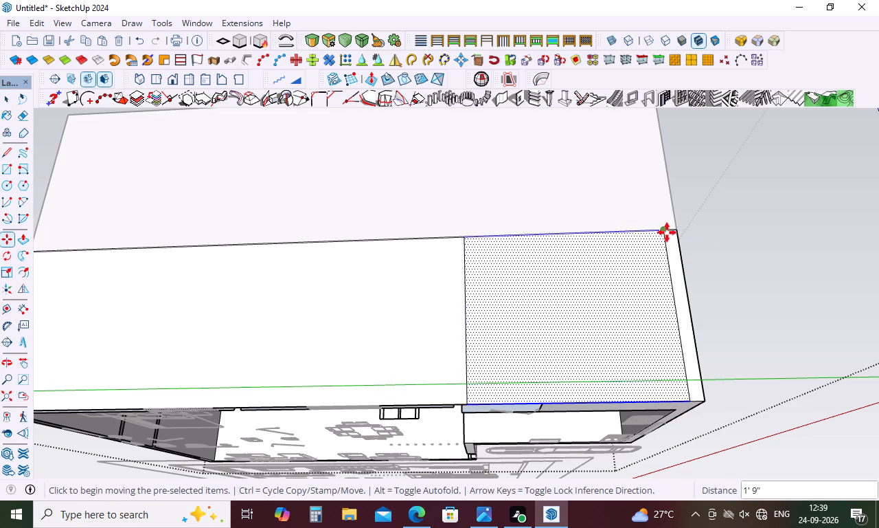
Examine the ground-floor walls and interior from above and from the rear and side, around the moved wall face.
scroll(523, 348, down, 4)
middle_drag(527, 354, 532, 280)
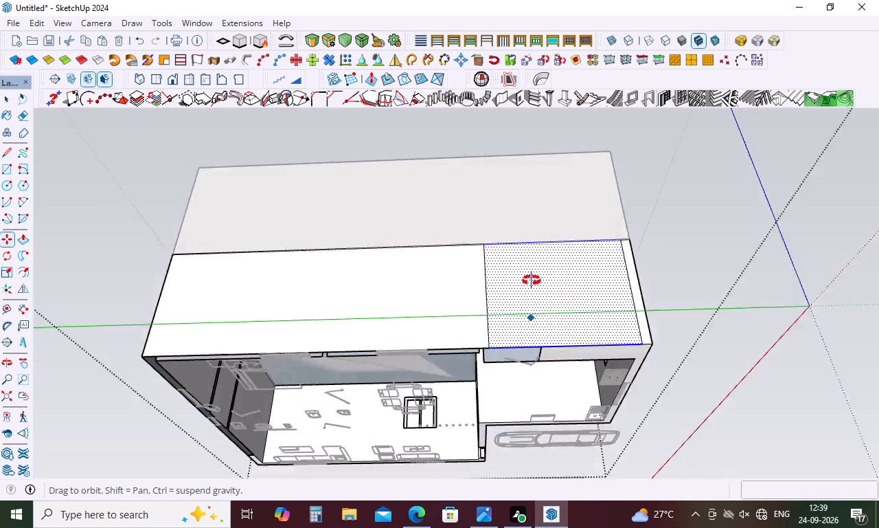
middle_drag(532, 280, 529, 135)
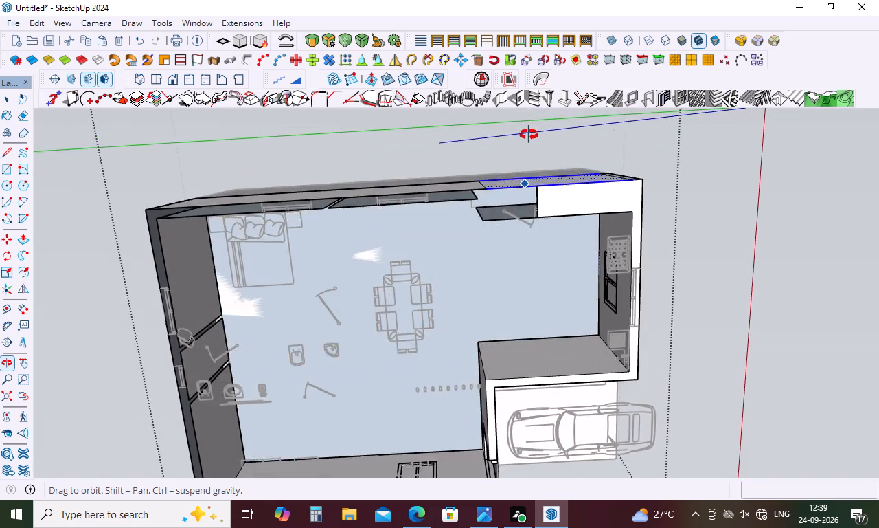
middle_drag(529, 135, 499, 329)
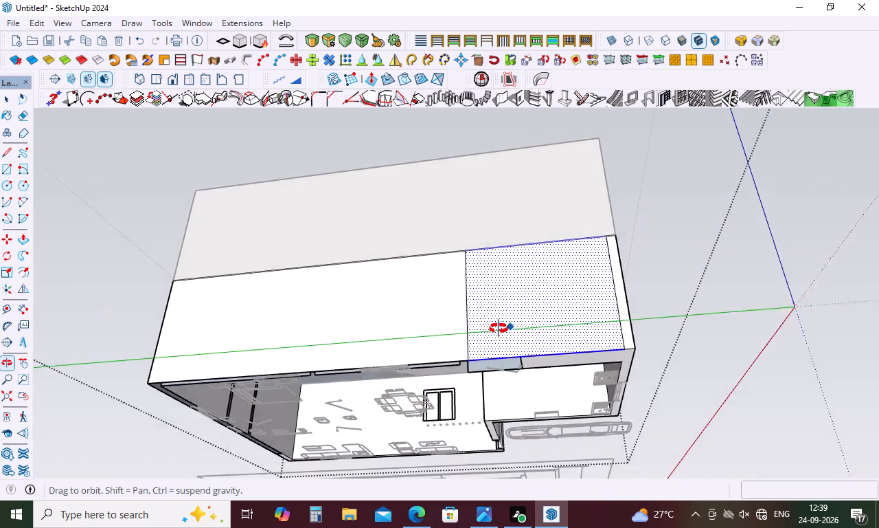
middle_drag(499, 329, 385, 377)
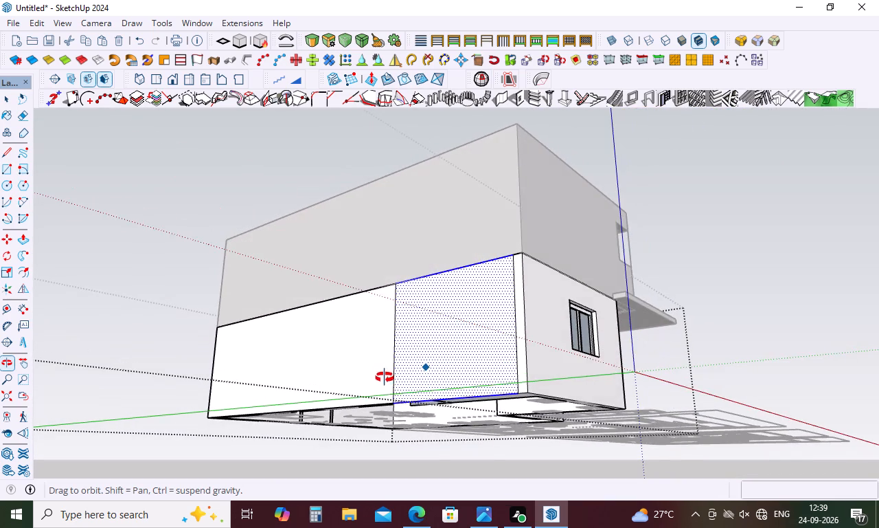
middle_drag(385, 377, 464, 408)
scroll(578, 295, up, 2)
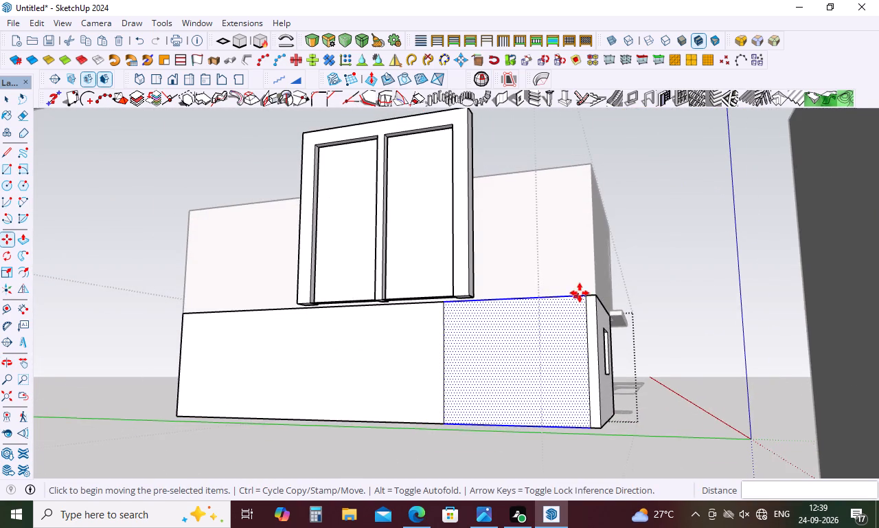
scroll(580, 293, up, 2)
scroll(586, 300, down, 13)
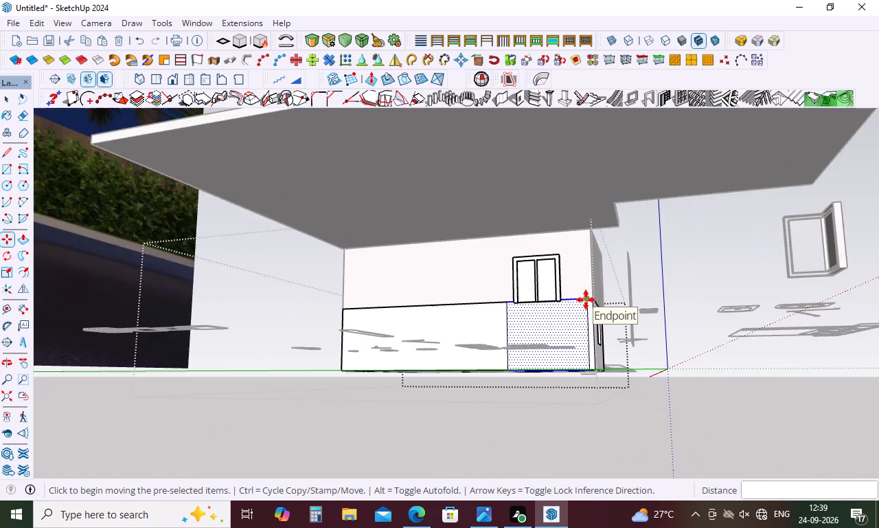
scroll(589, 300, down, 4)
middle_drag(606, 299, 249, 357)
middle_drag(575, 313, 530, 338)
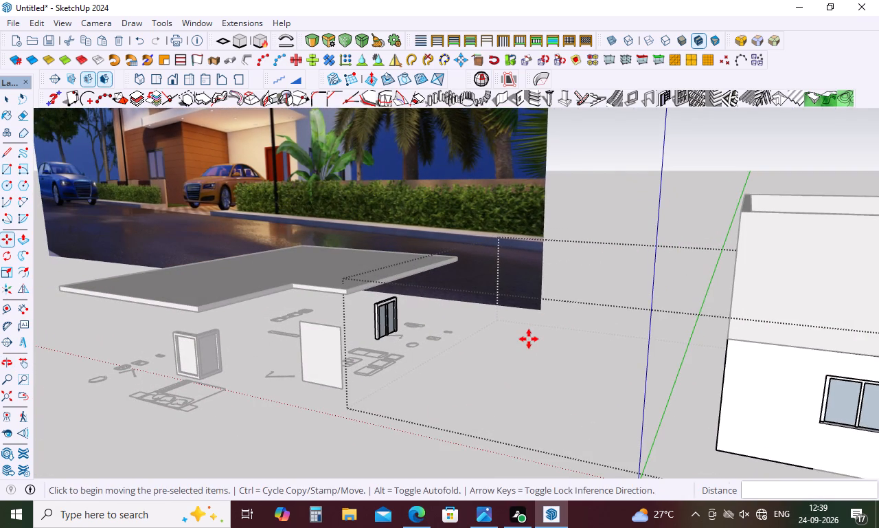
Undo the recent edits back to the point before the first-floor walls were moved onto the ground floor.
key(ctrl+z)
key(ctrl+z)
key(ctrl+z)
key(ctrl+z)
key(ctrl+z)
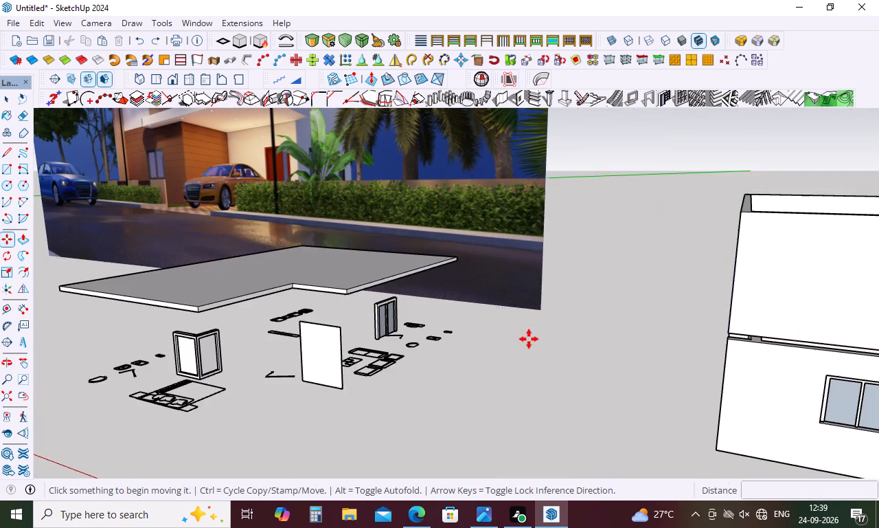
key(ctrl+z)
key(ctrl+z)
key(ctrl+z)
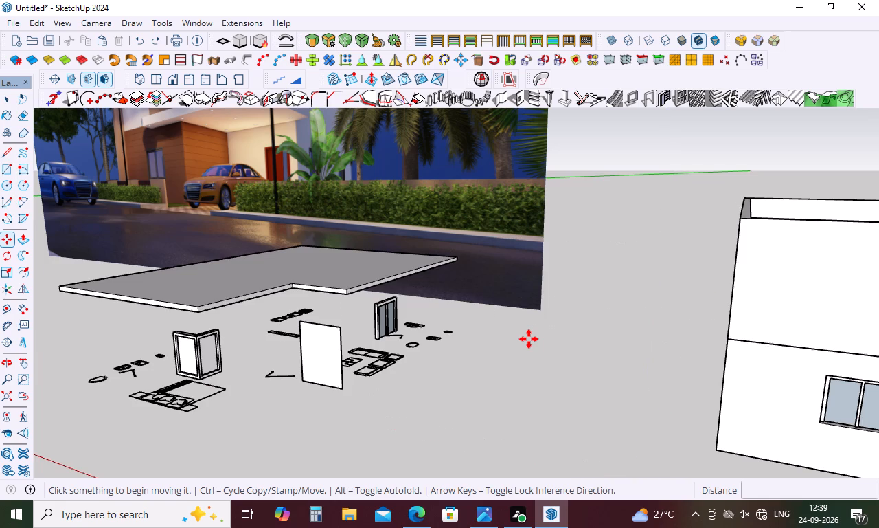
key(ctrl+z)
key(ctrl+z)
key(ctrl+z)
key(ctrl+z)
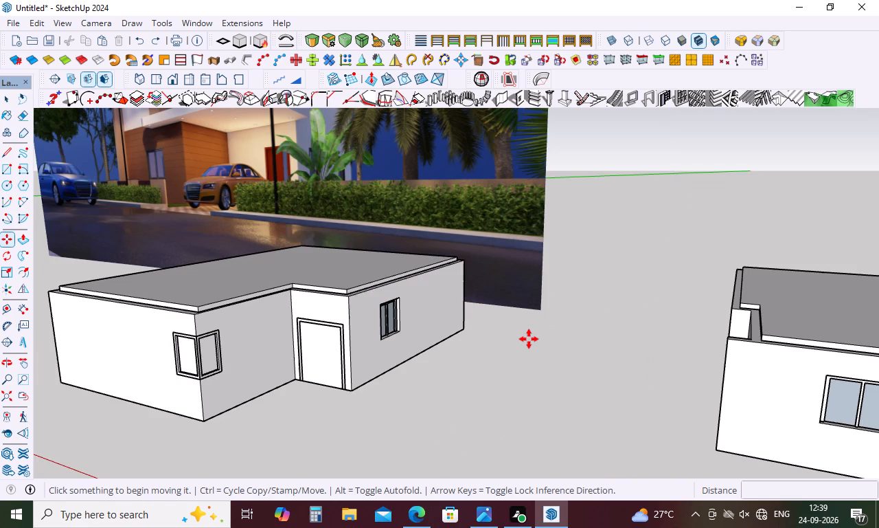
Select the first-floor walls and add the front pane of the corner window to the selection.
scroll(553, 288, down, 4)
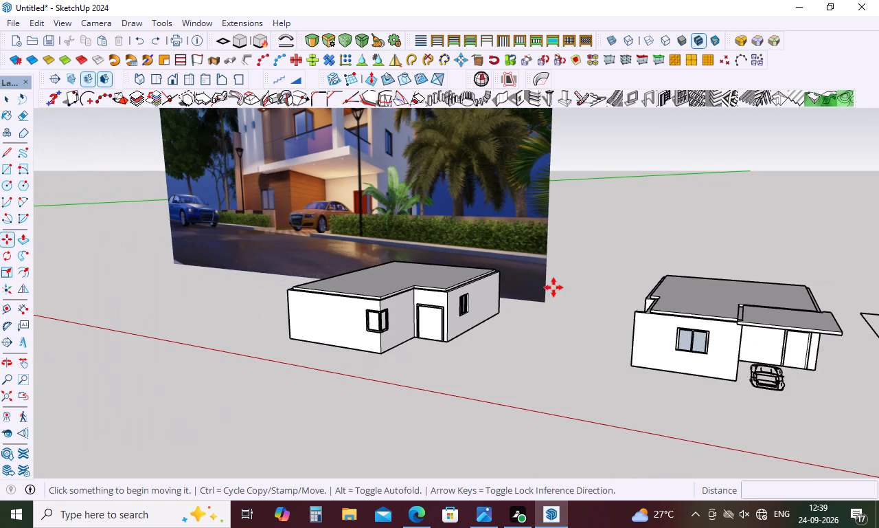
key(space)
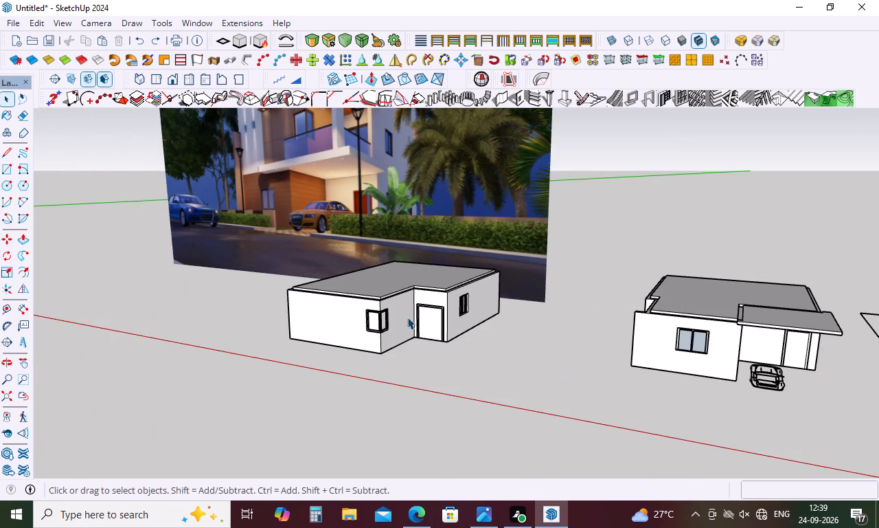
triple_click(353, 310)
click(580, 371)
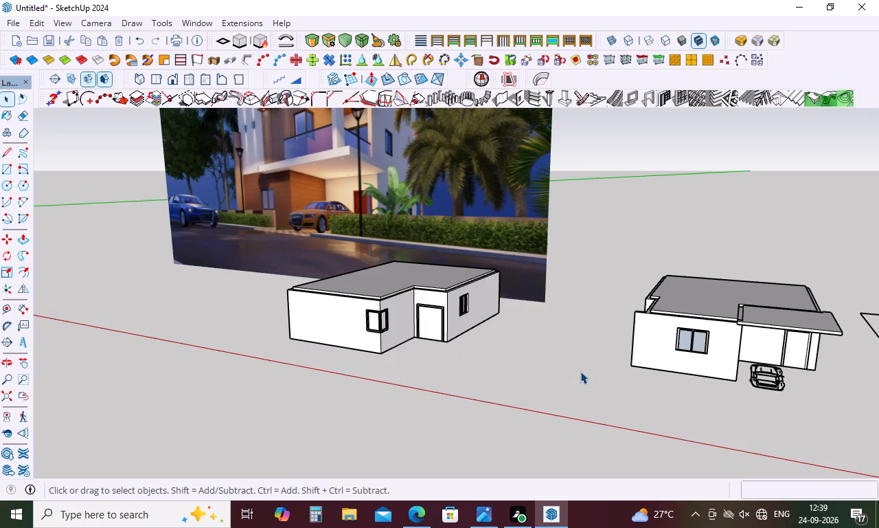
click(343, 324)
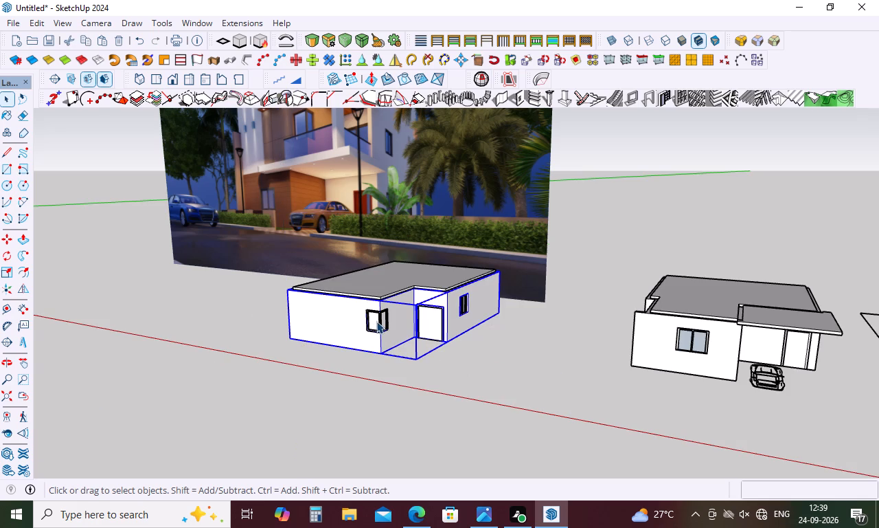
shift+click(377, 321)
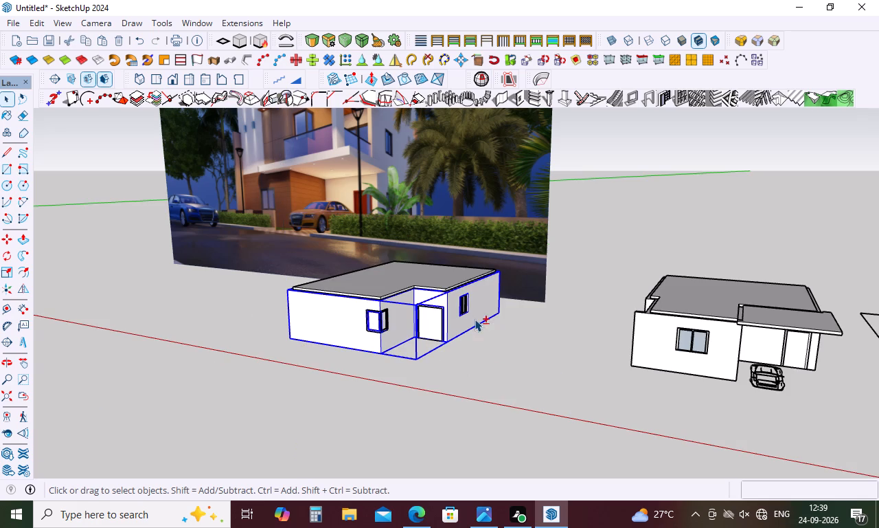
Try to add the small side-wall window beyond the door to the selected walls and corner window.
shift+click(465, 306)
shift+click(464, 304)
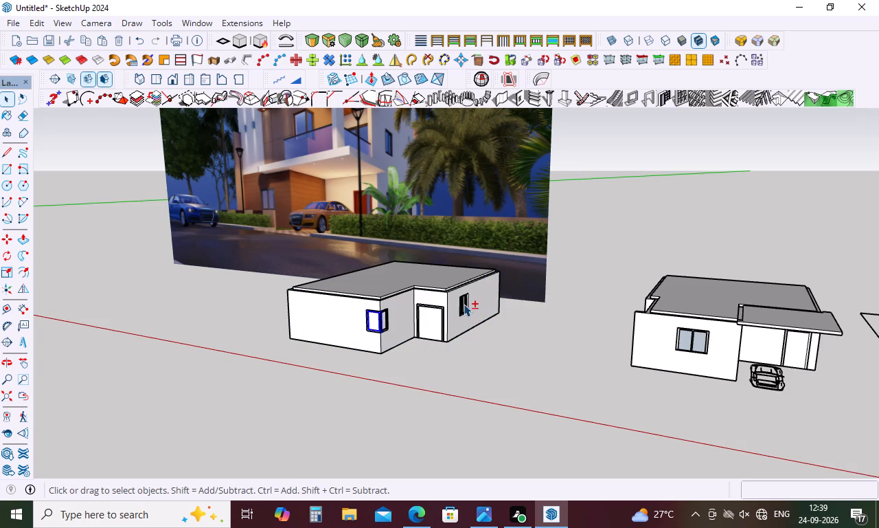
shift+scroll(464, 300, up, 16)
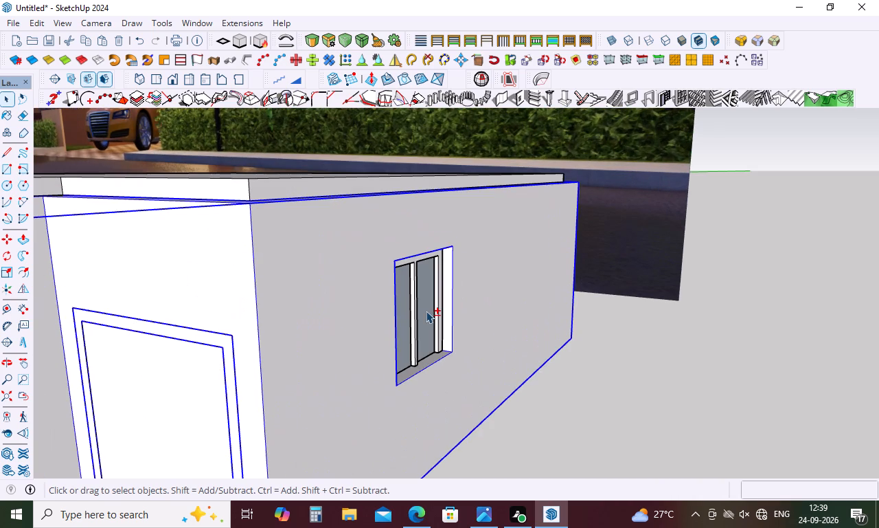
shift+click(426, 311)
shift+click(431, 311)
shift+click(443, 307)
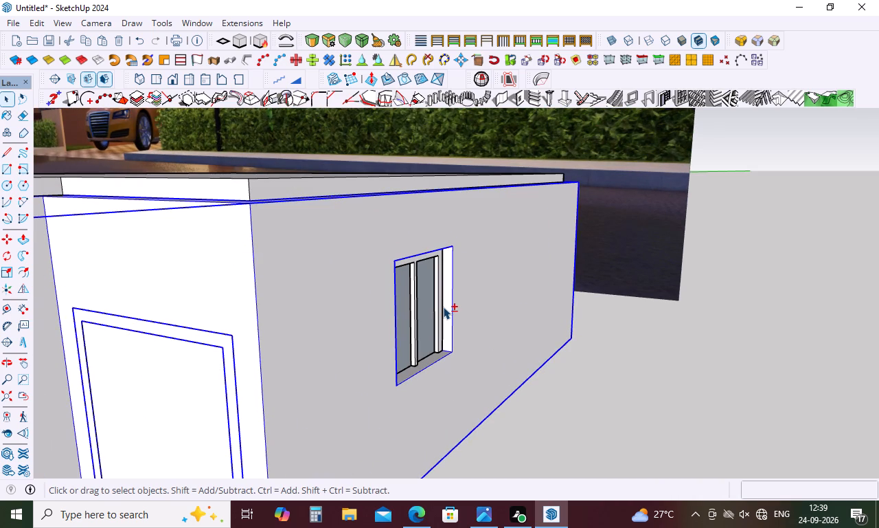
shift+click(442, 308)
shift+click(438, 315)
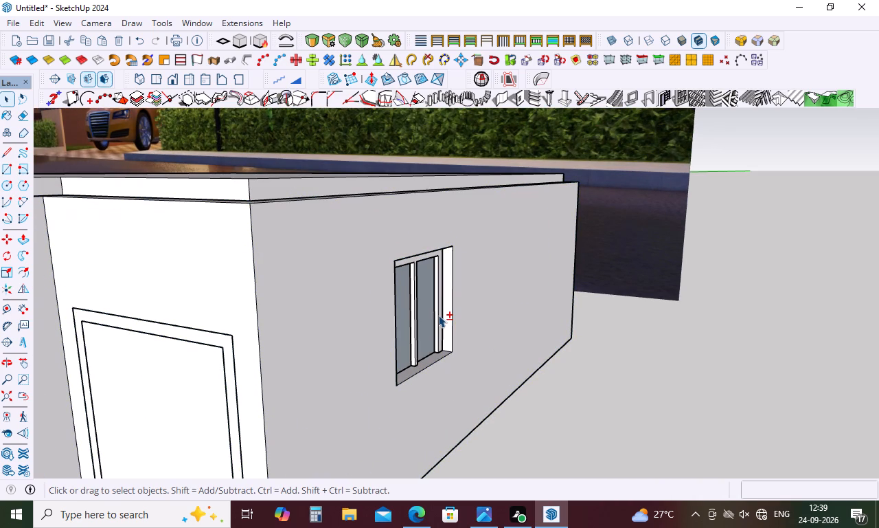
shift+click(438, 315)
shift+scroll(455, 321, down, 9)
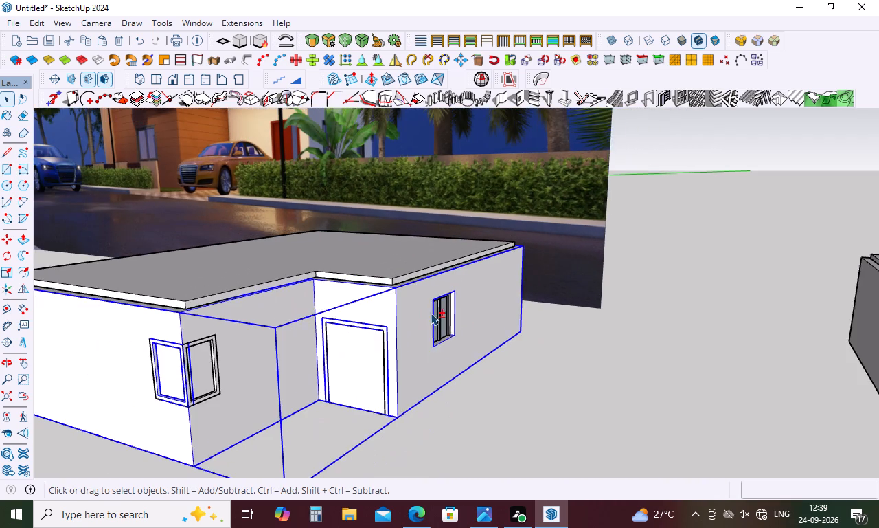
Add the first-floor door panel and its inner frame edges to the selection.
shift+scroll(431, 311, up, 4)
shift+click(339, 375)
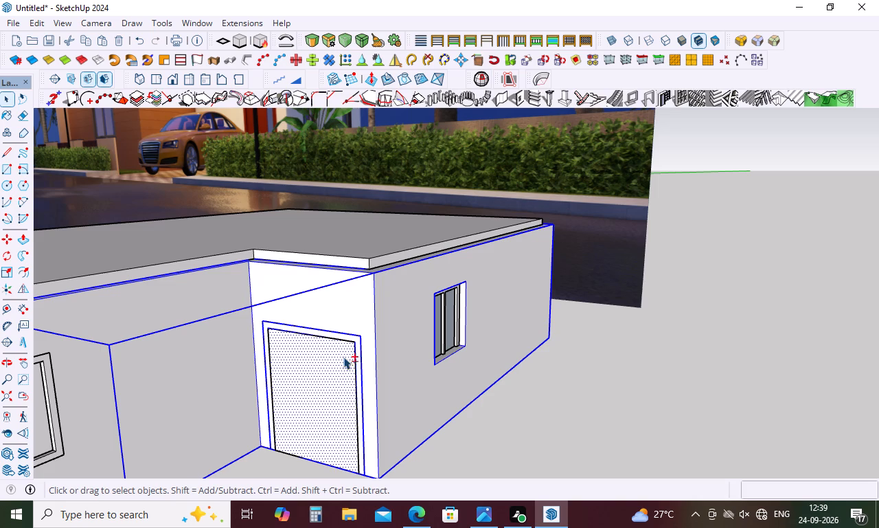
shift+click(355, 346)
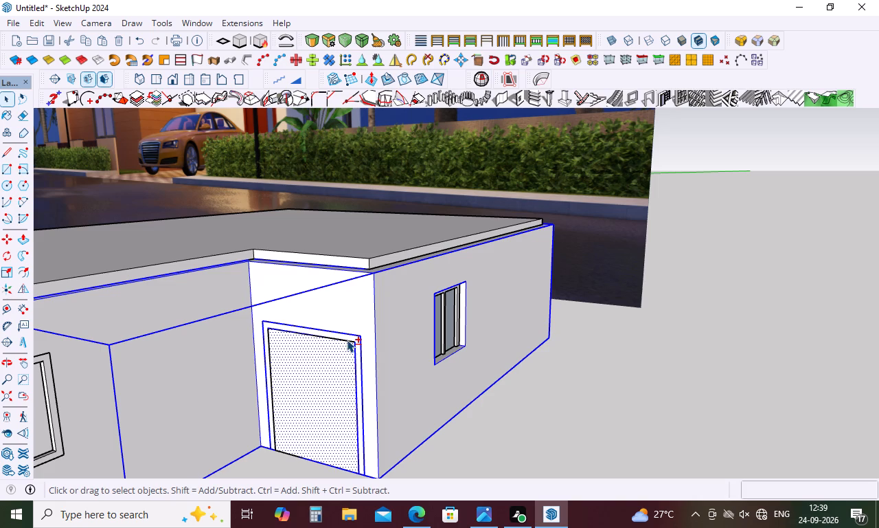
shift+click(347, 340)
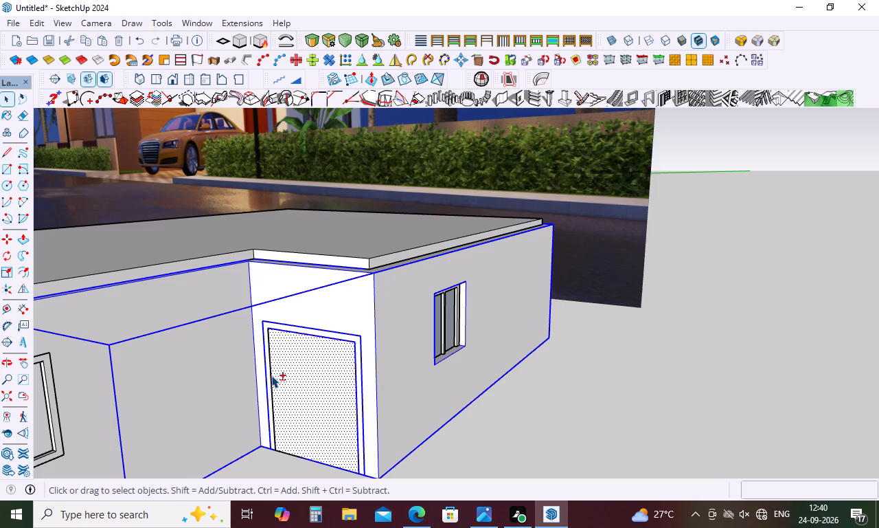
shift+click(271, 376)
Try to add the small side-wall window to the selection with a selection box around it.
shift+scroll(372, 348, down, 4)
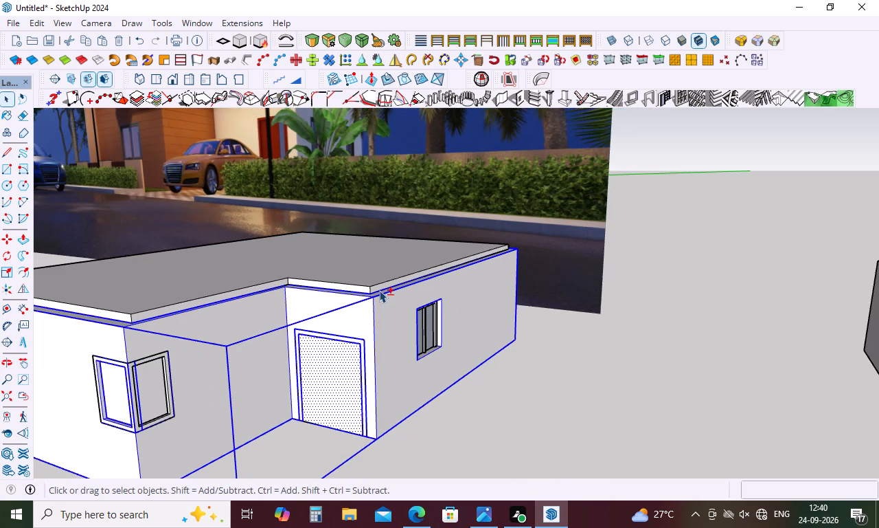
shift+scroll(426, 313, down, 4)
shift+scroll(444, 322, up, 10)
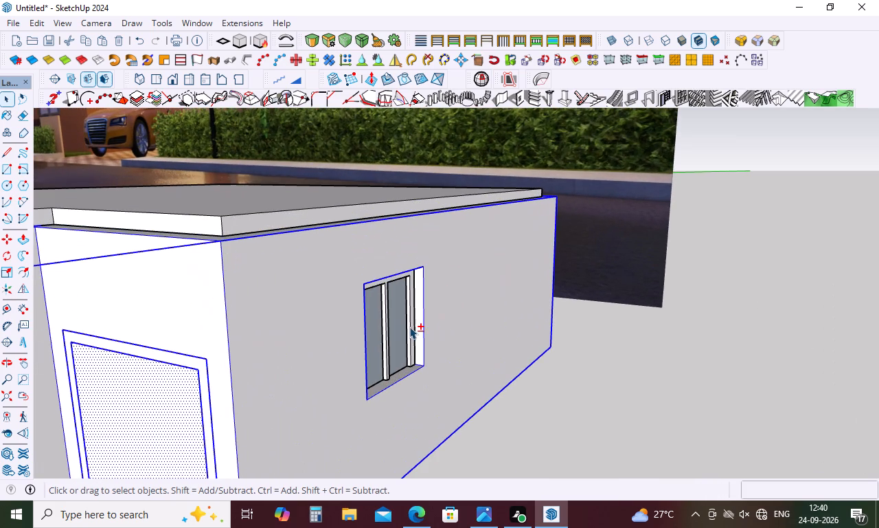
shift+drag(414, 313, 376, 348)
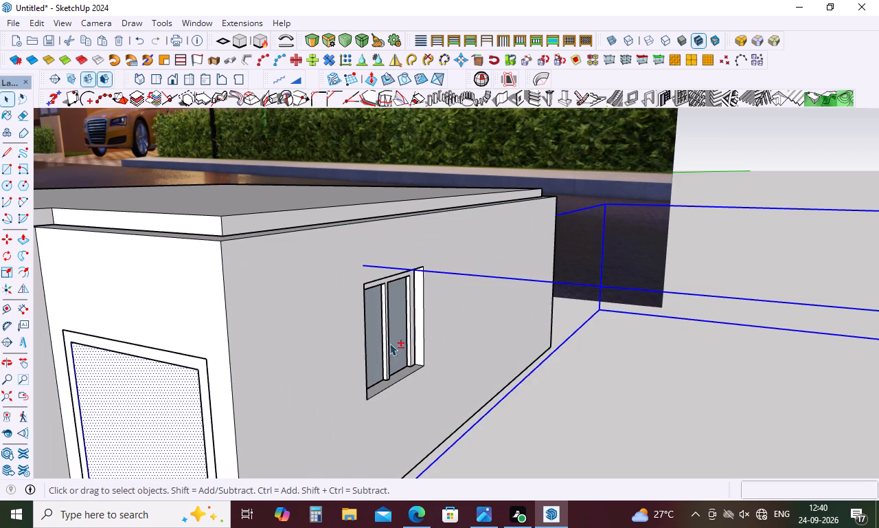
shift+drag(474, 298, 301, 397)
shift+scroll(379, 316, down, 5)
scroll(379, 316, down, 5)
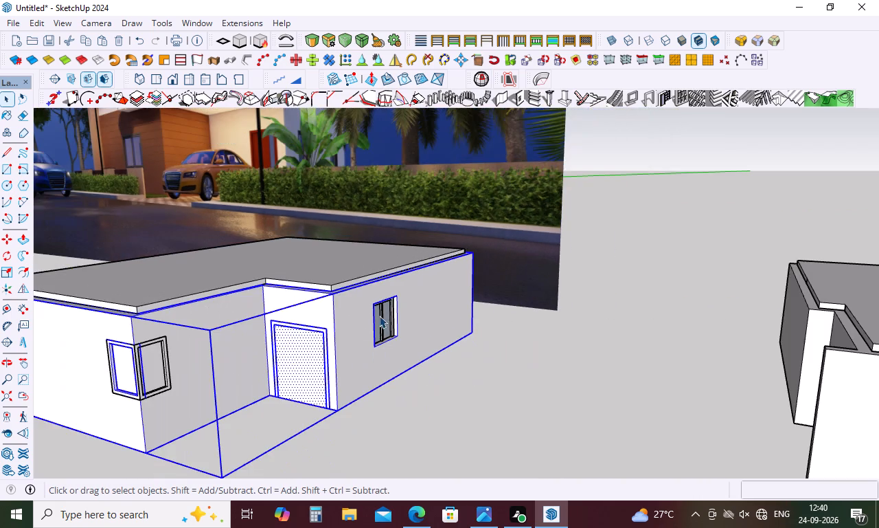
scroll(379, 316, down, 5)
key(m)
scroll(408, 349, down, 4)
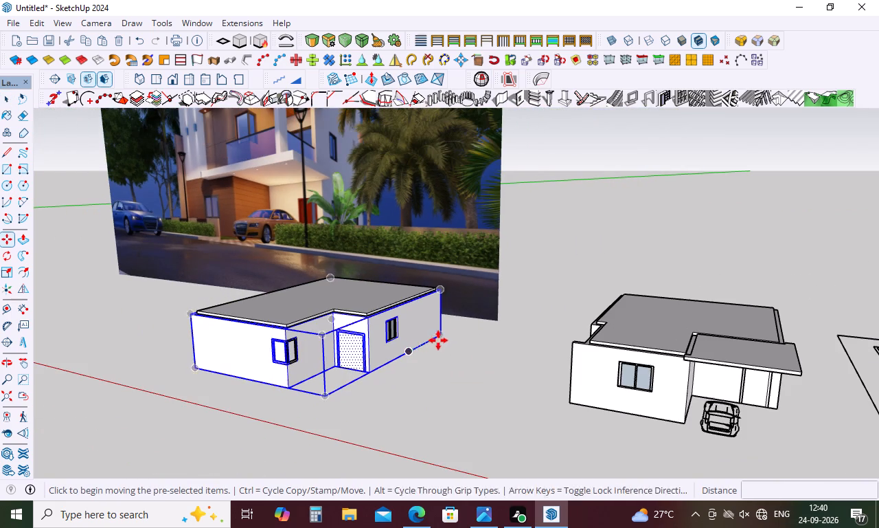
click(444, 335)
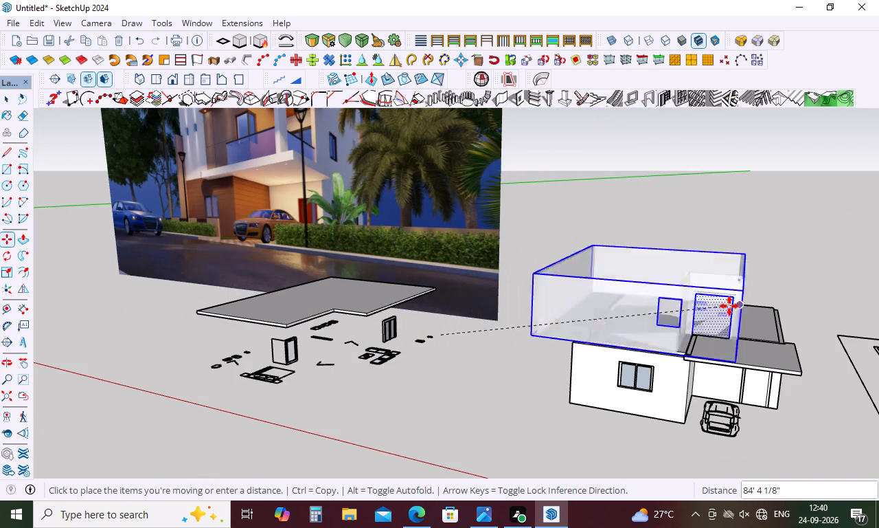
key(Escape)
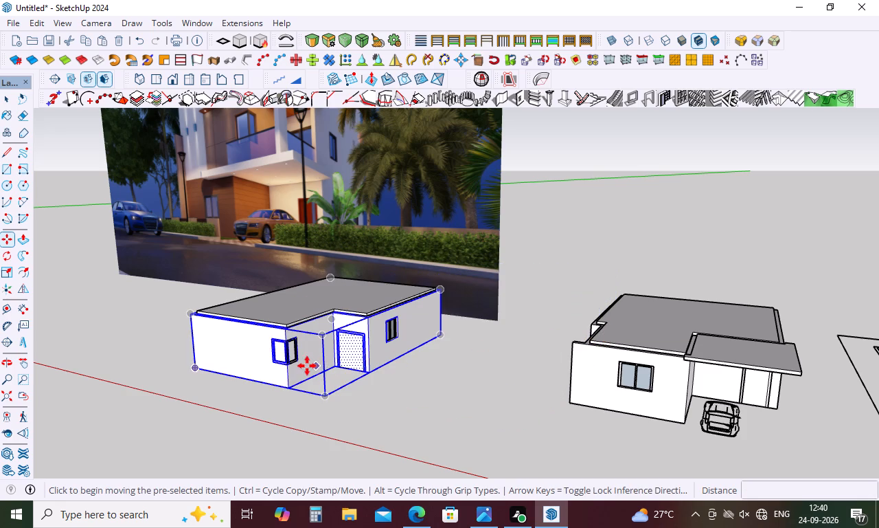
Add the side pane of the corner window to the selected first-floor walls and door.
shift+scroll(323, 364, up, 9)
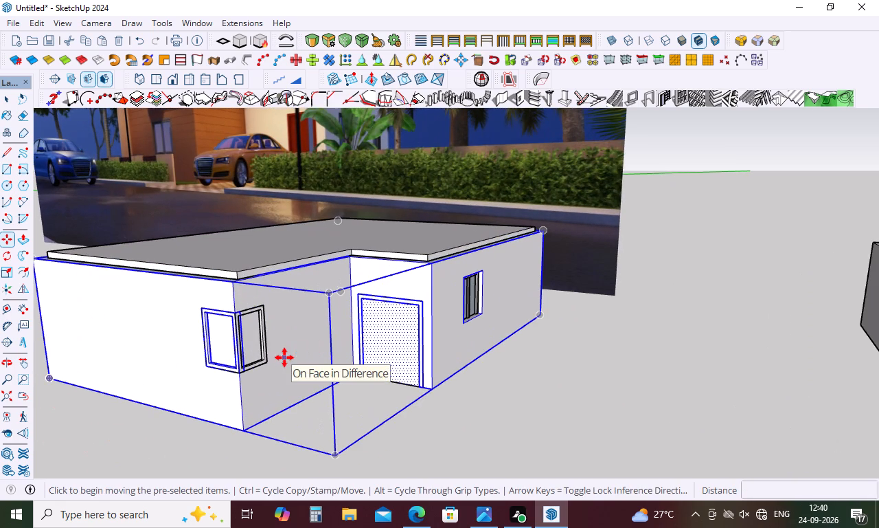
key(space)
shift+click(251, 346)
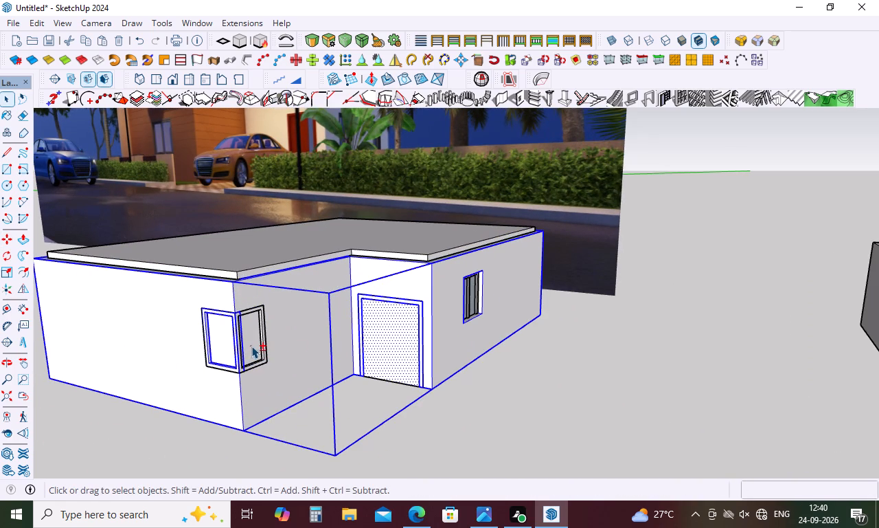
shift+scroll(255, 342, up, 5)
shift+click(260, 377)
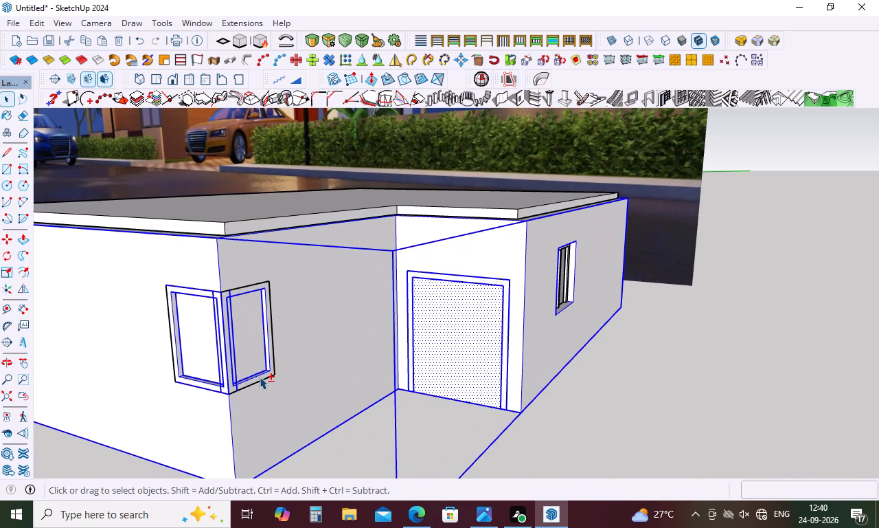
shift+click(260, 377)
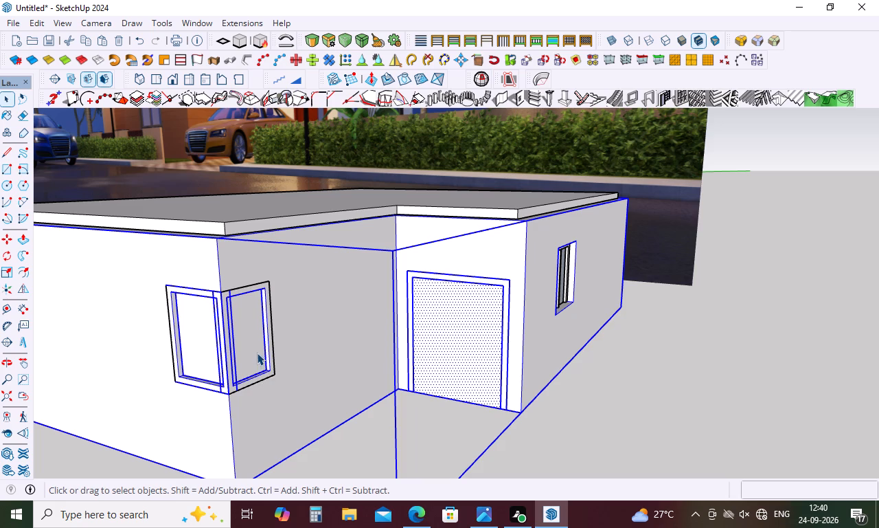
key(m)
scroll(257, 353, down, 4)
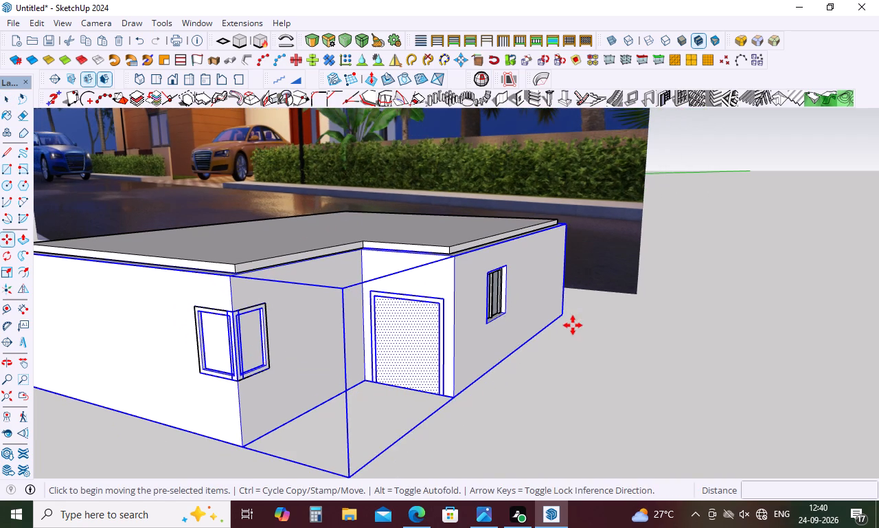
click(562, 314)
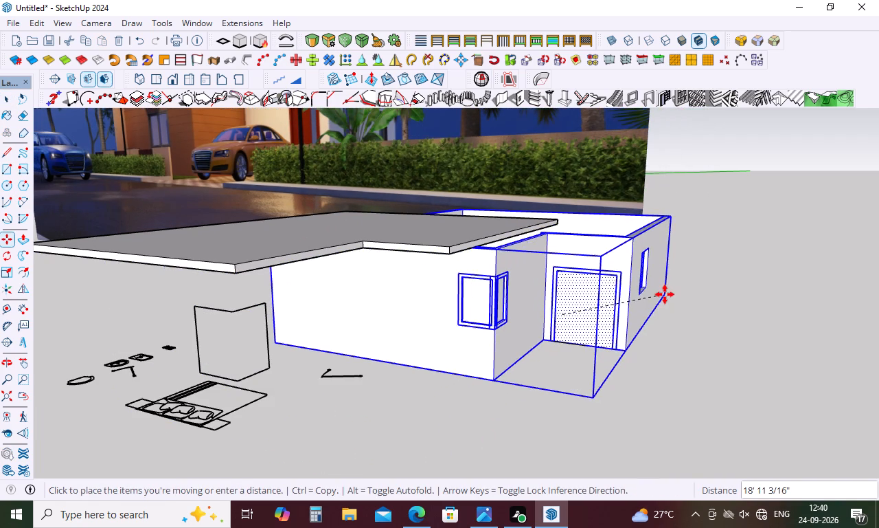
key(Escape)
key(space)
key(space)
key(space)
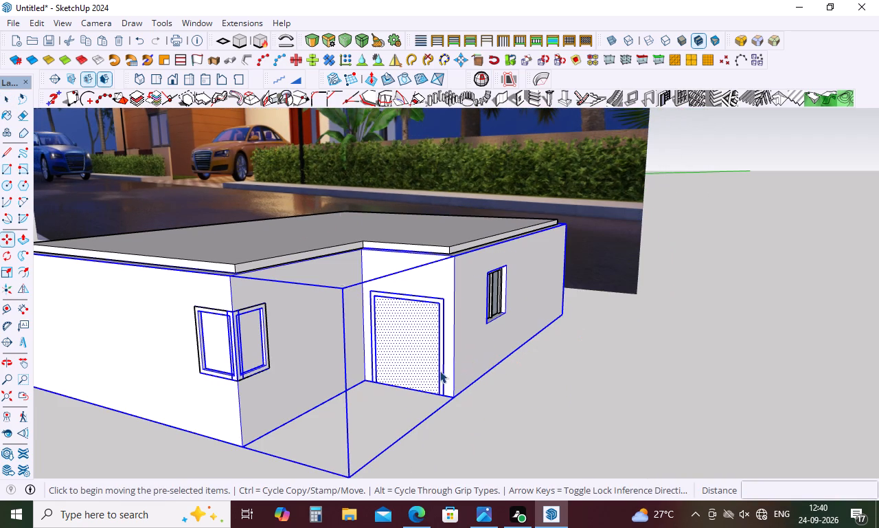
Add the outer outline edges of both corner window sides to the selection.
shift+scroll(197, 306, up, 5)
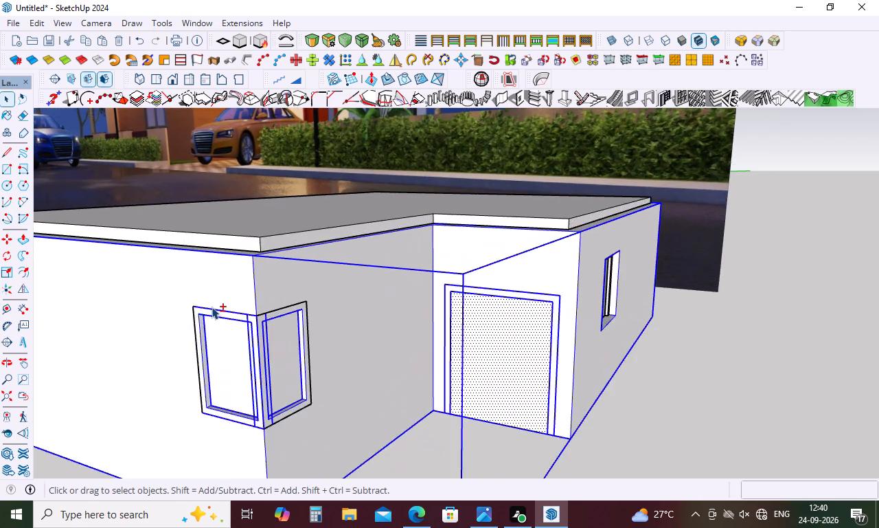
shift+scroll(213, 307, up, 3)
shift+click(214, 309)
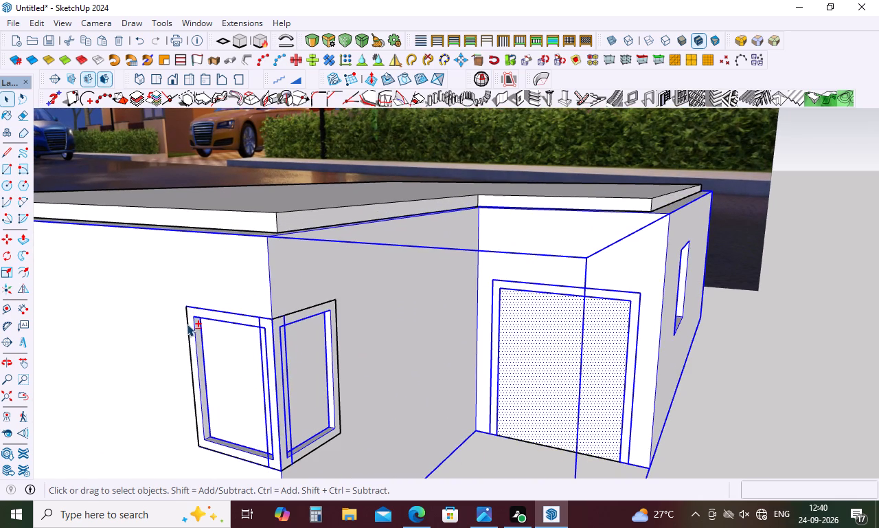
shift+click(187, 325)
shift+click(221, 451)
shift+click(304, 453)
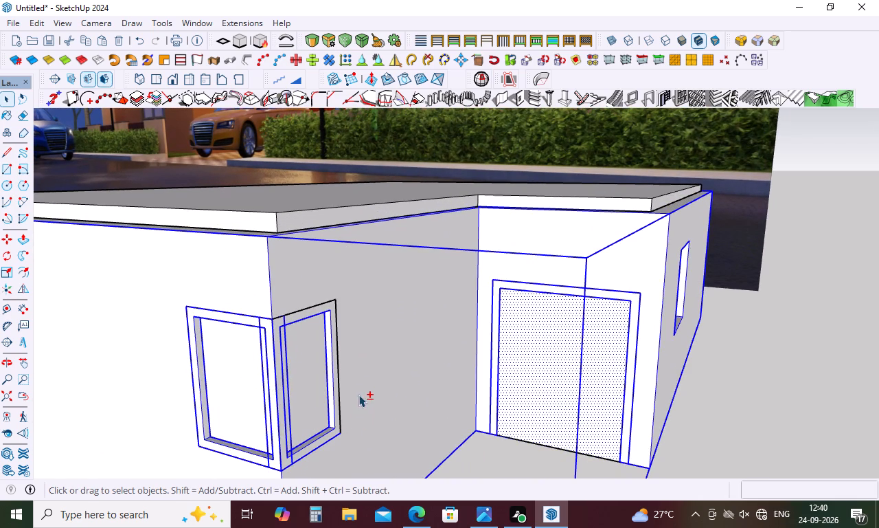
shift+click(337, 349)
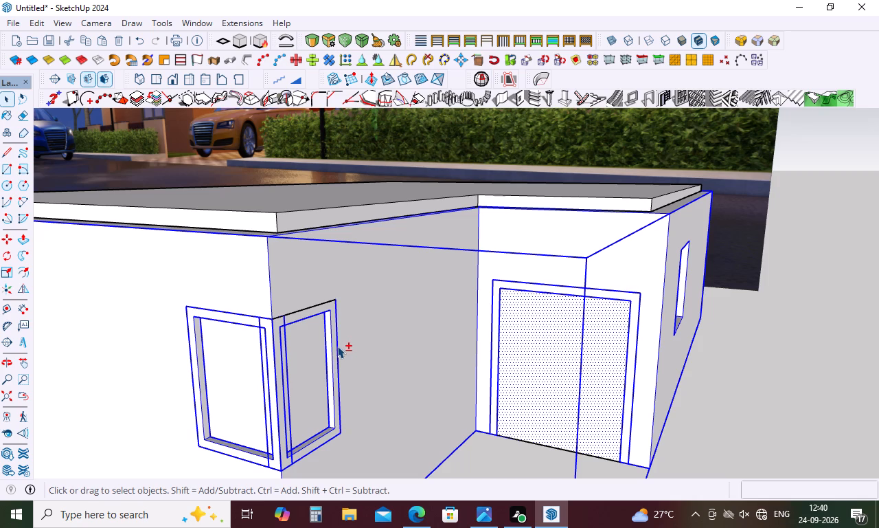
shift+click(326, 302)
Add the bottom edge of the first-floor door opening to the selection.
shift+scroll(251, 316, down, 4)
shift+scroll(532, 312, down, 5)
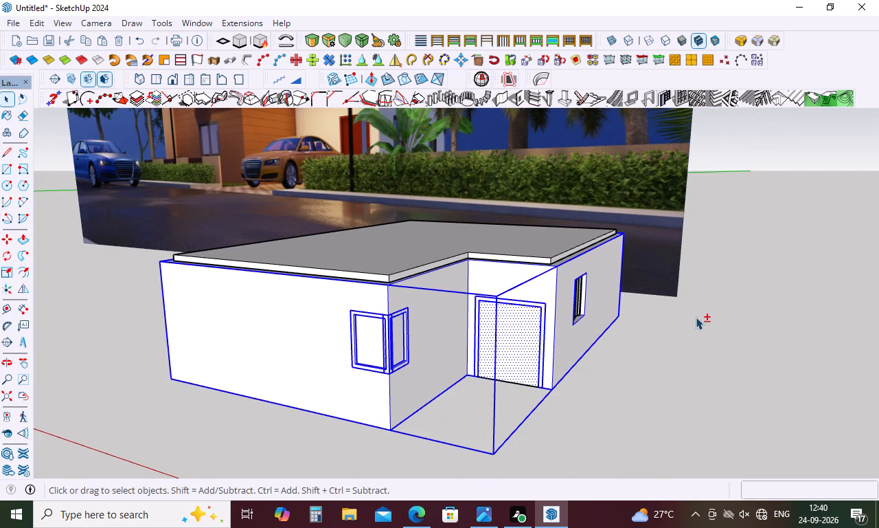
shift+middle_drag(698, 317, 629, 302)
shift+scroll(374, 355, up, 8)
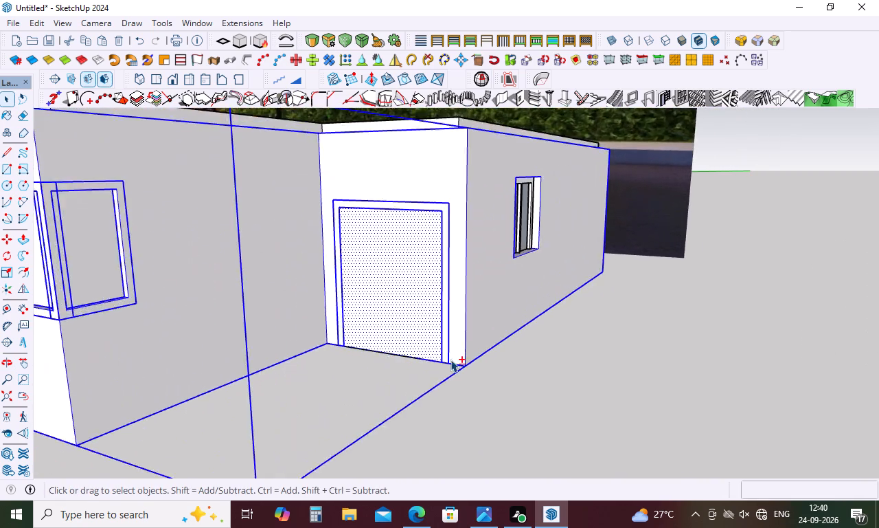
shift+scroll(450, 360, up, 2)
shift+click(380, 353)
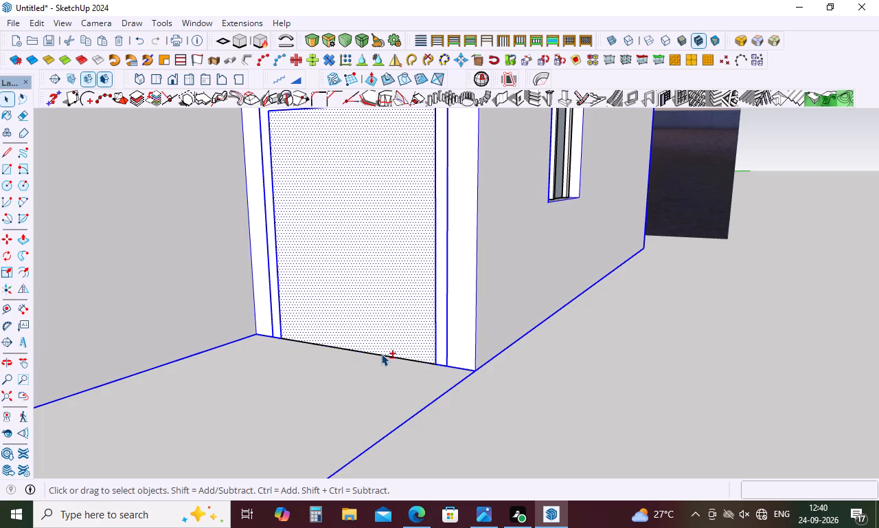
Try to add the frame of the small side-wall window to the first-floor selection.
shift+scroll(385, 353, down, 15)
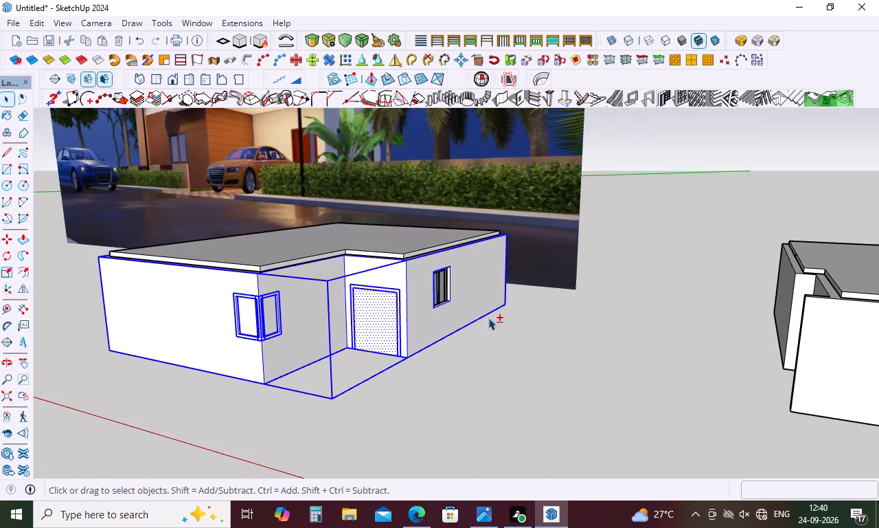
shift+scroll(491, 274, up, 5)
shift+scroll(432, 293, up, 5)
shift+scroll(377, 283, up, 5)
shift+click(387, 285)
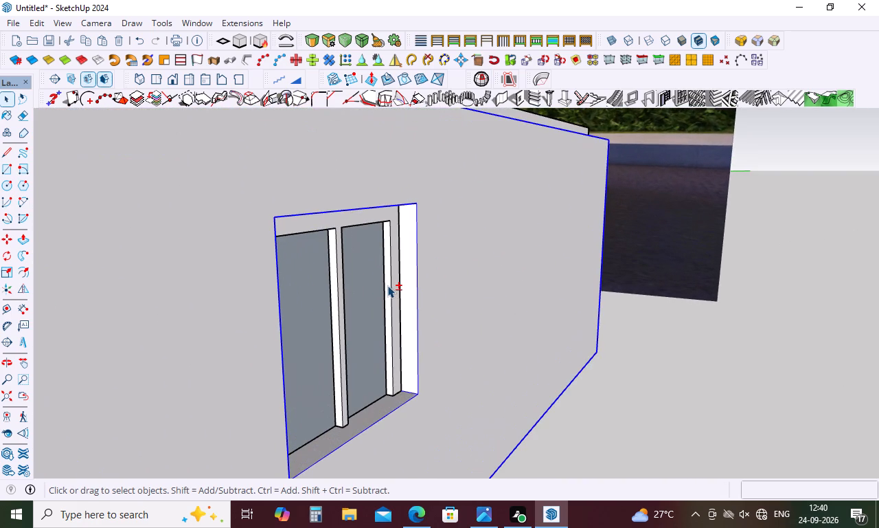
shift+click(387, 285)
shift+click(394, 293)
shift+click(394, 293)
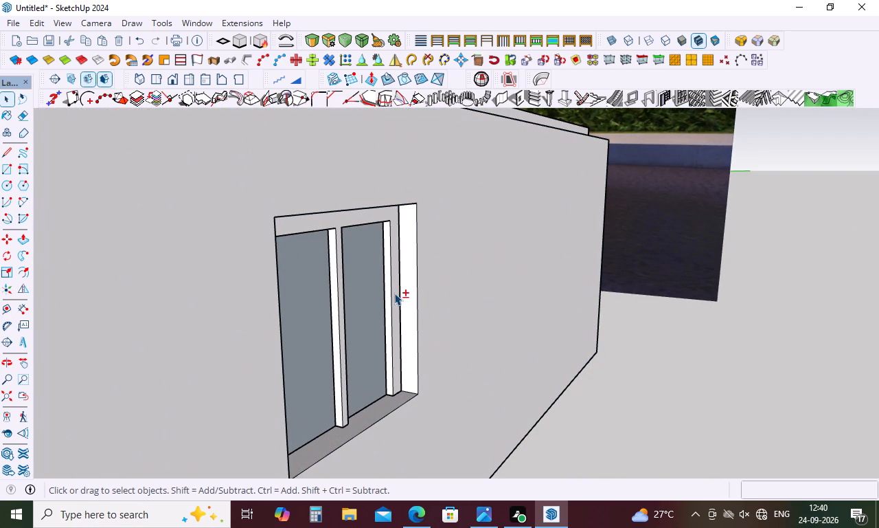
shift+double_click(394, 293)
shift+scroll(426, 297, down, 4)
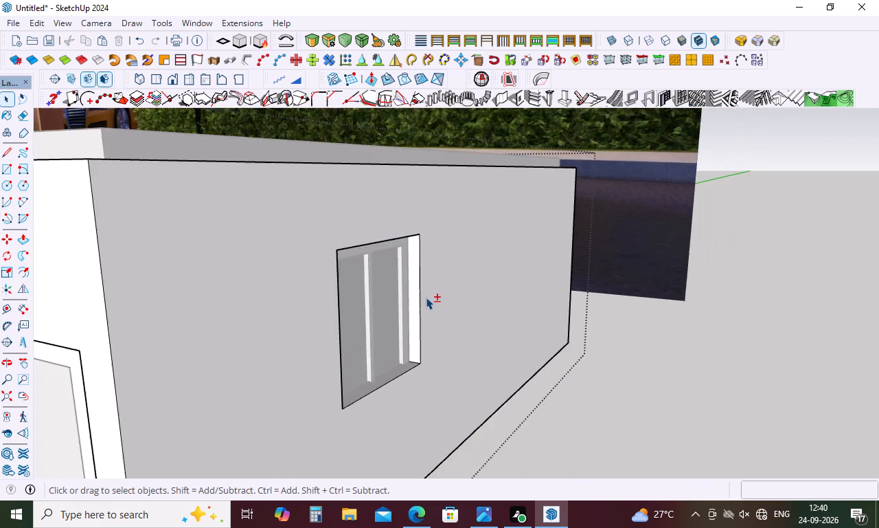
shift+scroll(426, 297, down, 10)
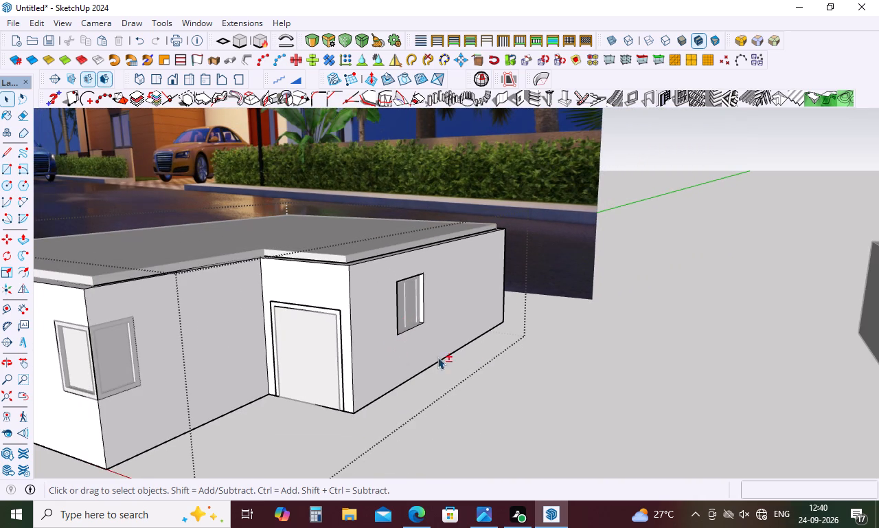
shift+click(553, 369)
Reselect the first-floor walls and add the frames and outline edges of both corner window sides to the selection.
shift+click(398, 342)
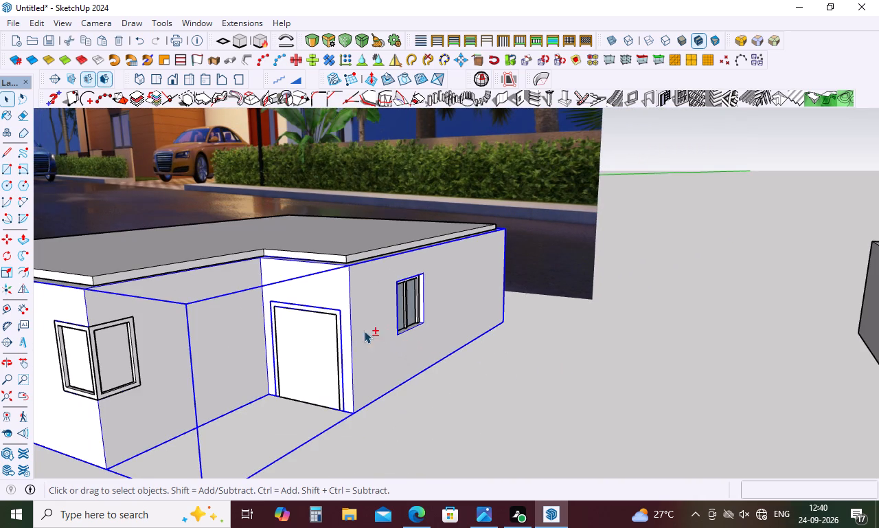
shift+scroll(325, 340, down, 5)
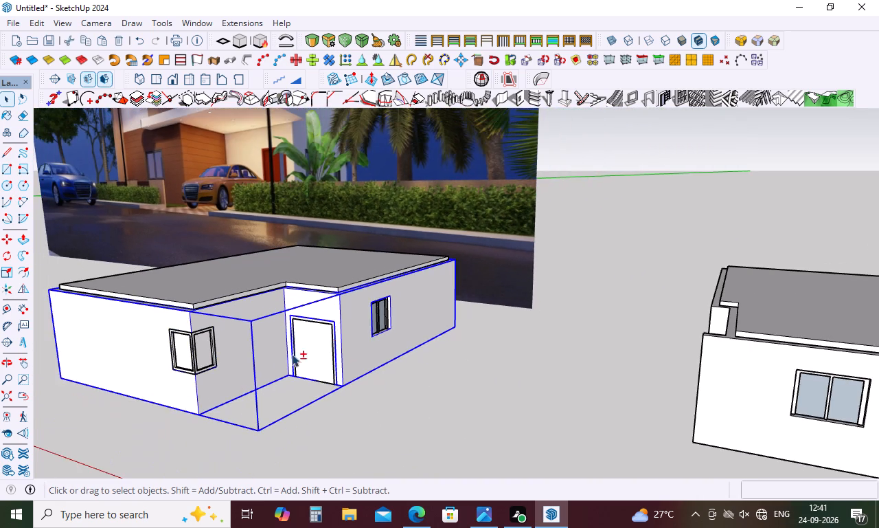
shift+scroll(164, 351, up, 10)
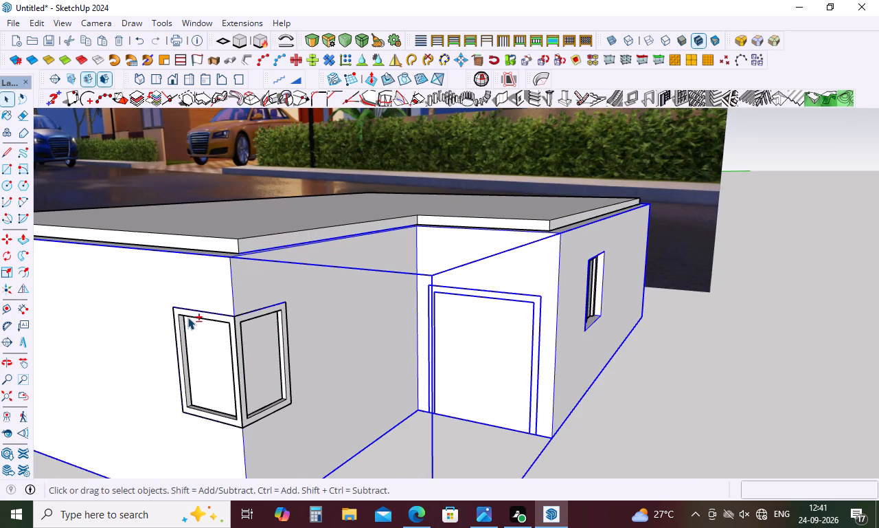
shift+click(187, 317)
shift+click(256, 340)
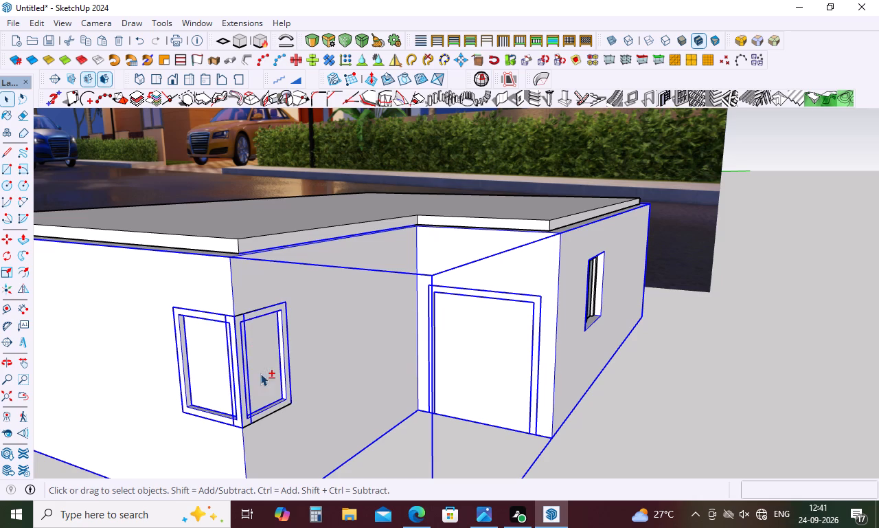
shift+click(268, 414)
Examine the first-floor walls, door, side-wall window and corner window from several sides to check what is selected.
shift+scroll(536, 317, down, 4)
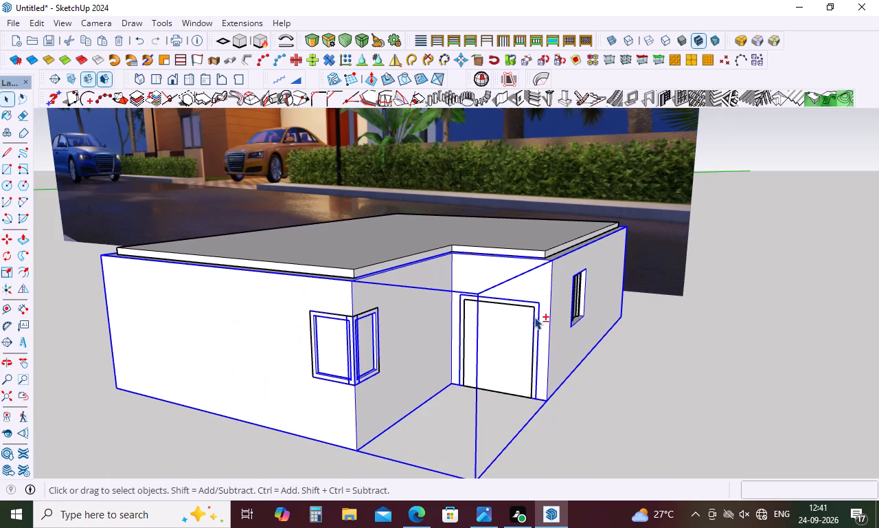
shift+scroll(505, 307, up, 10)
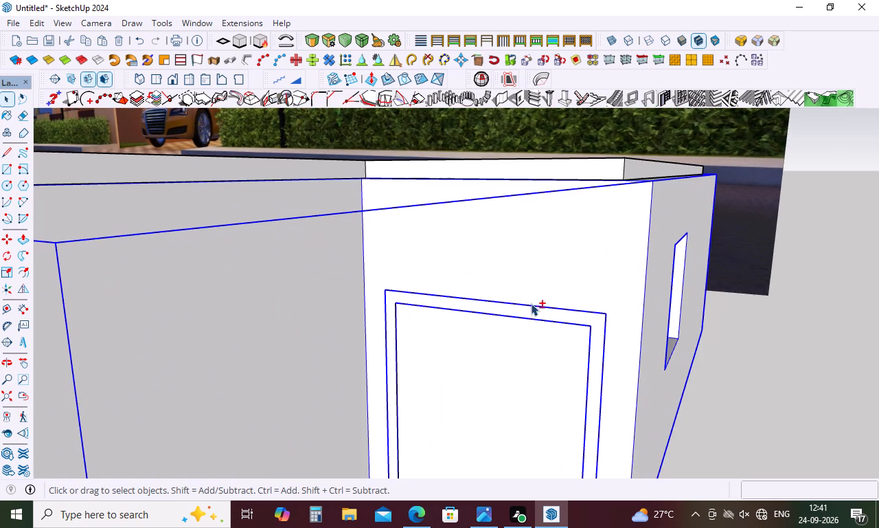
shift+scroll(532, 295, down, 15)
middle_drag(728, 324, 560, 325)
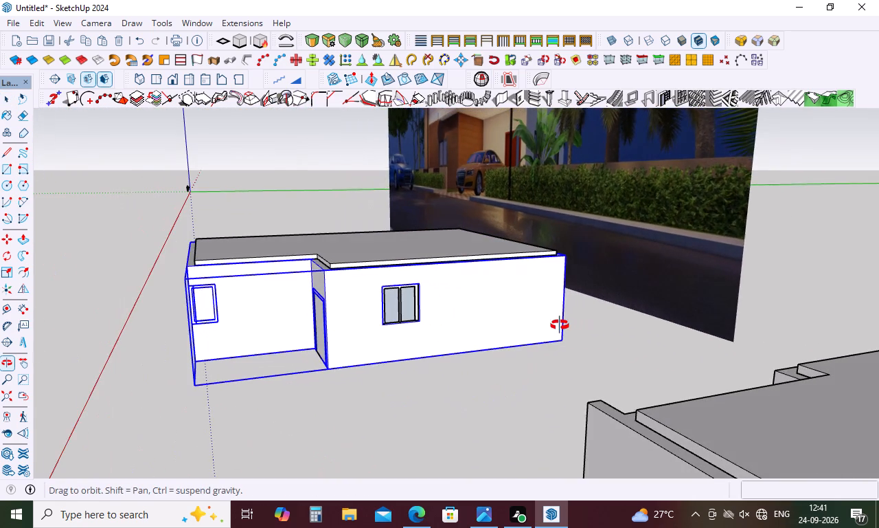
middle_drag(560, 325, 560, 324)
scroll(429, 288, up, 5)
scroll(364, 283, up, 4)
scroll(364, 283, down, 4)
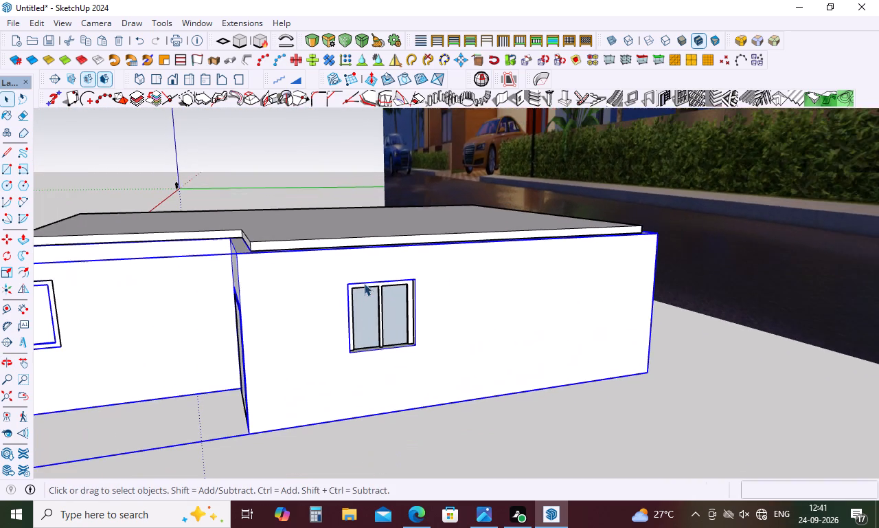
middle_drag(362, 378, 596, 373)
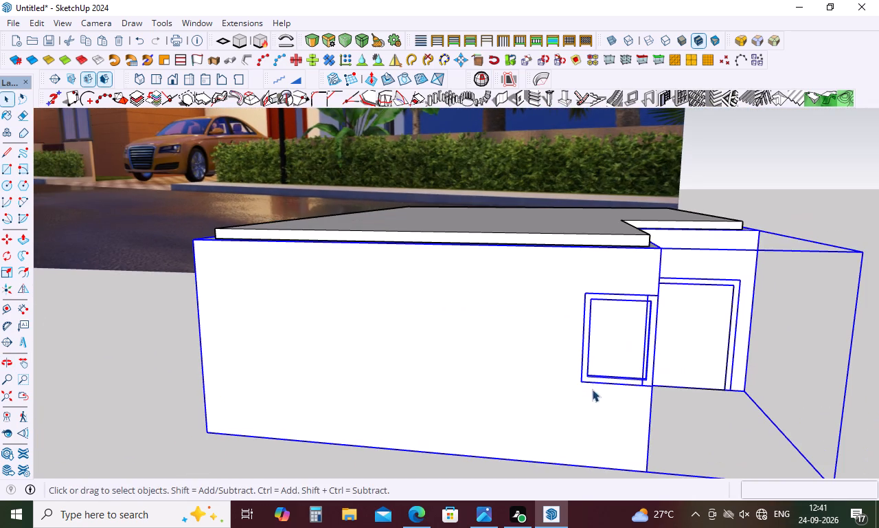
Move the selected first-floor walls by their lower outer corner onto the matching top corner of the ground-floor walls.
key(m)
scroll(519, 360, down, 11)
middle_drag(705, 379, 569, 397)
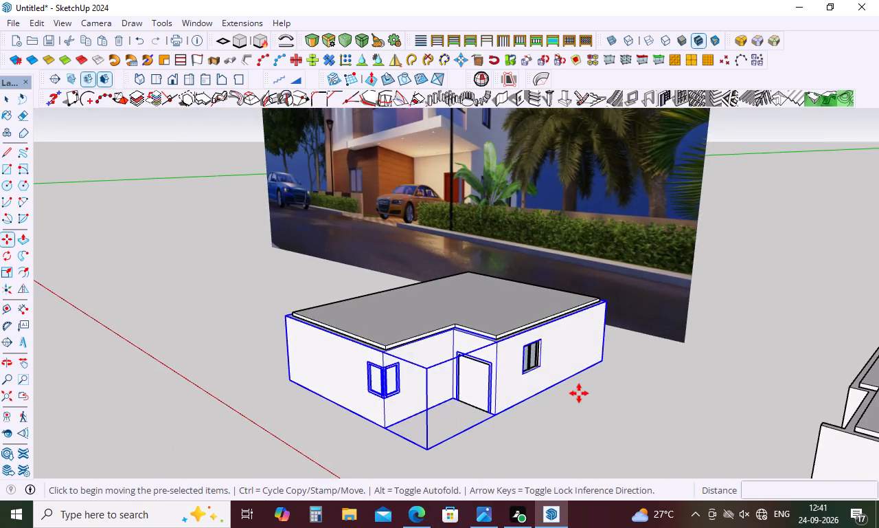
scroll(597, 375, up, 4)
click(604, 355)
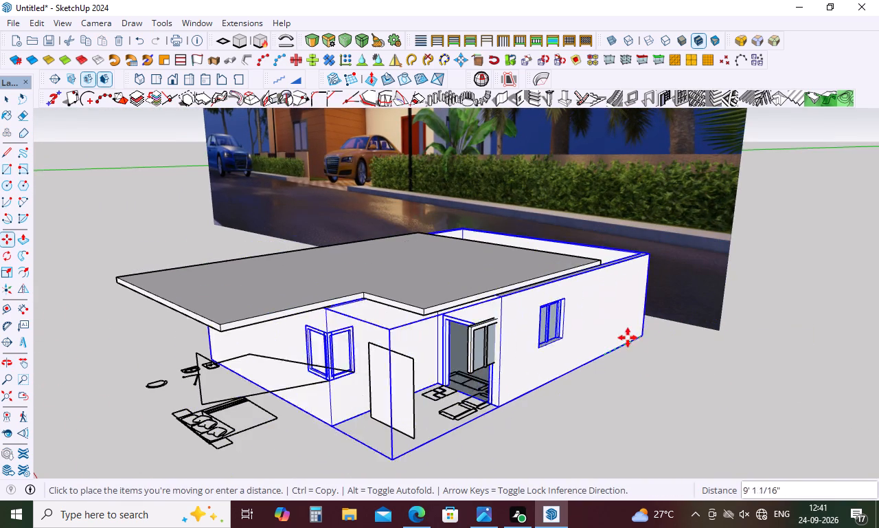
scroll(608, 335, down, 9)
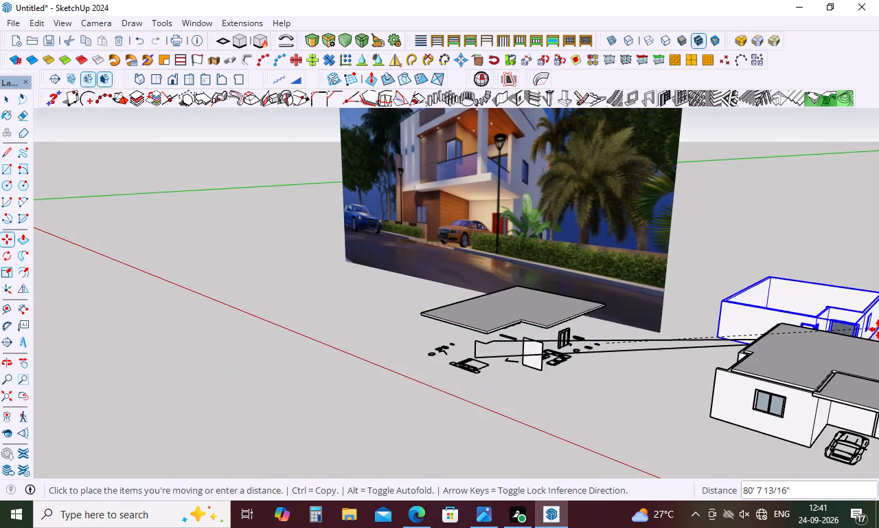
scroll(709, 342, down, 4)
scroll(852, 342, up, 6)
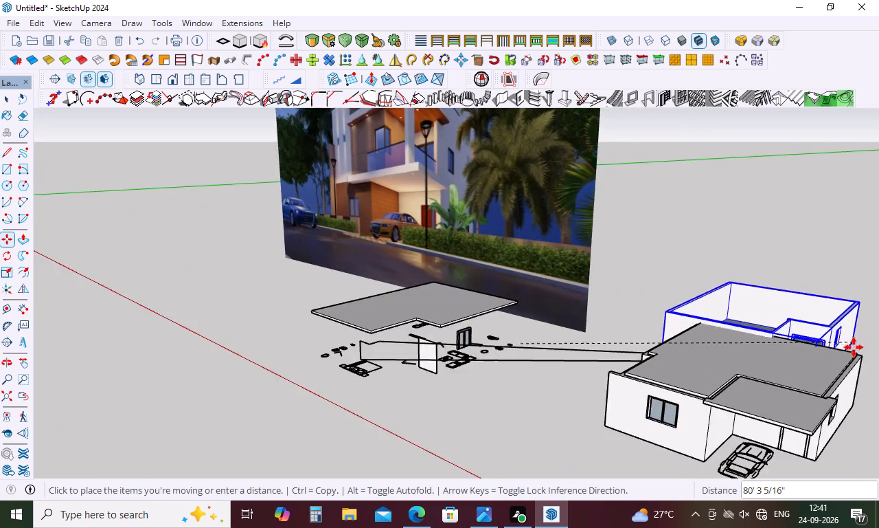
scroll(854, 347, up, 20)
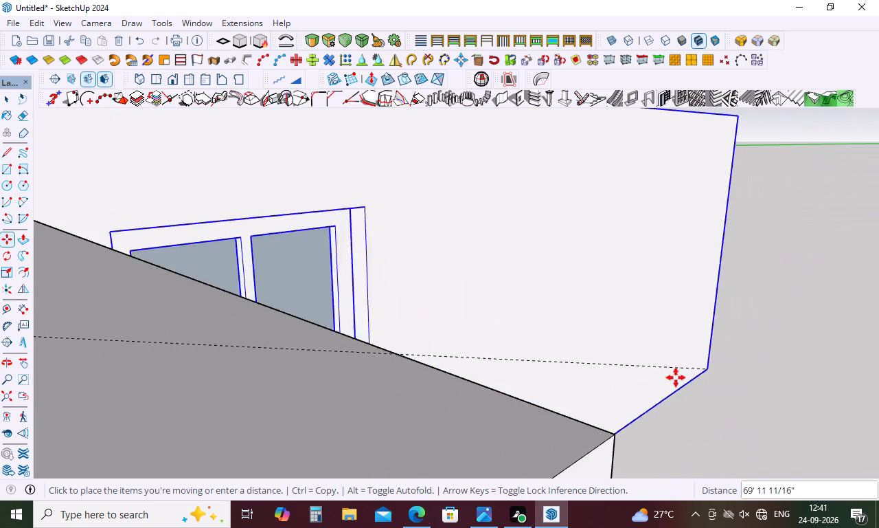
click(608, 435)
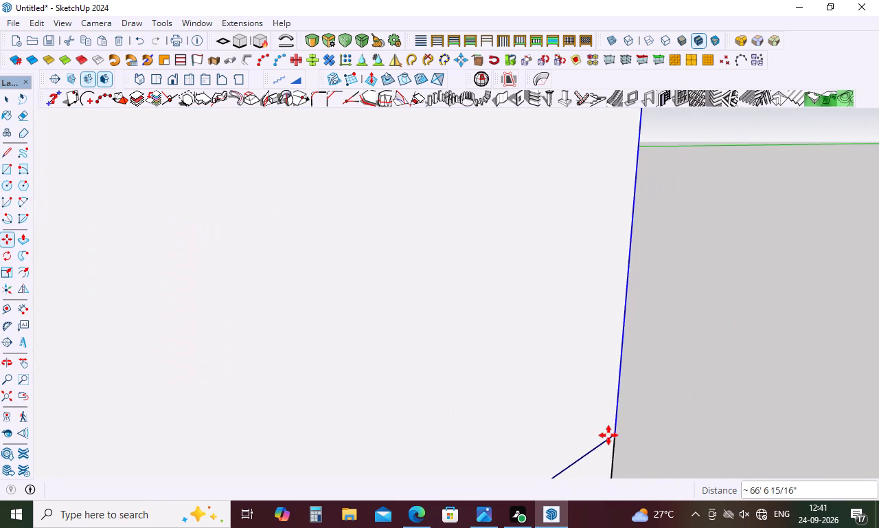
Raise the selected first-floor walls 6" straight up along the blue axis from the ground-floor wall corner.
scroll(729, 399, down, 5)
middle_drag(729, 395, 659, 349)
scroll(648, 345, down, 6)
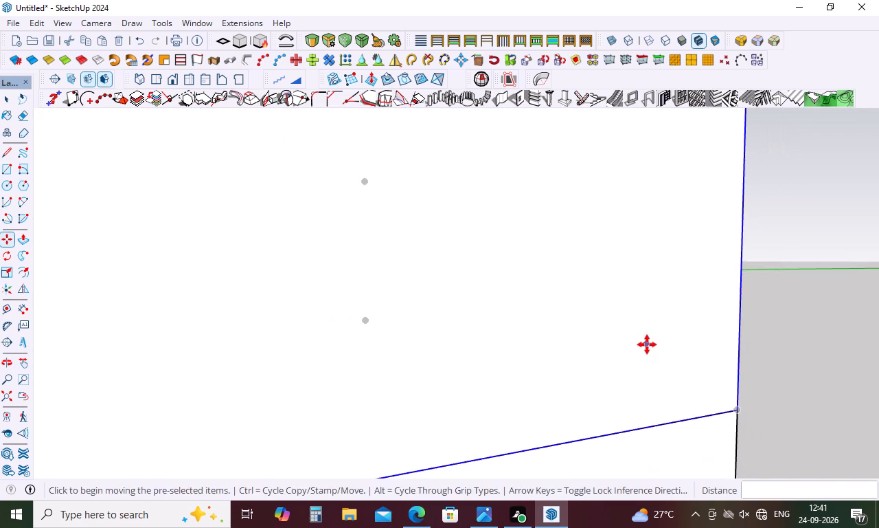
scroll(647, 344, down, 12)
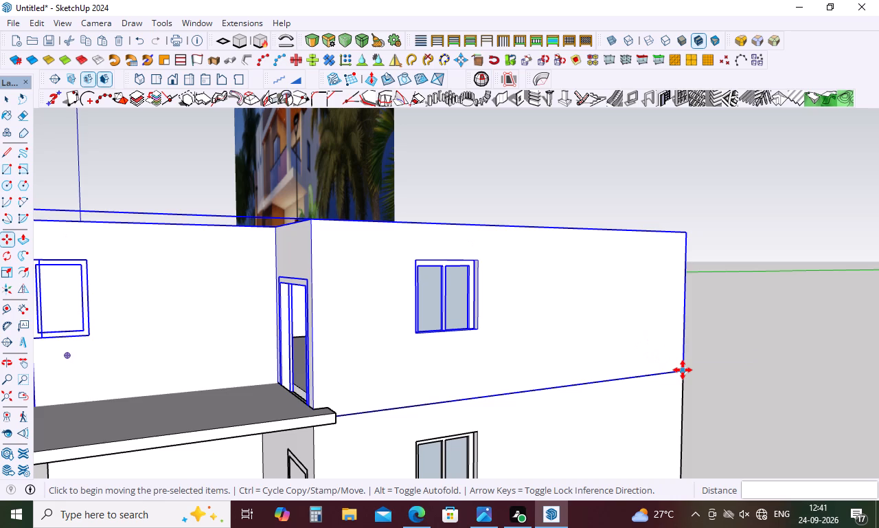
click(683, 370)
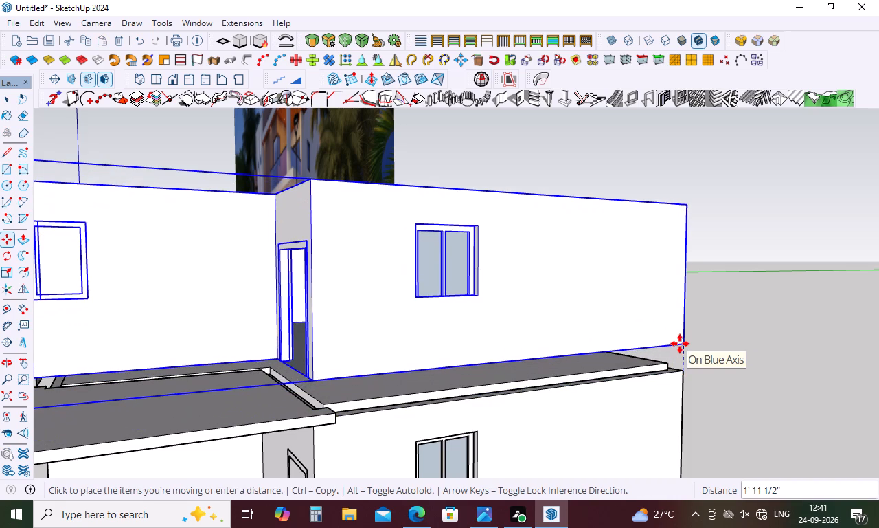
key(6)
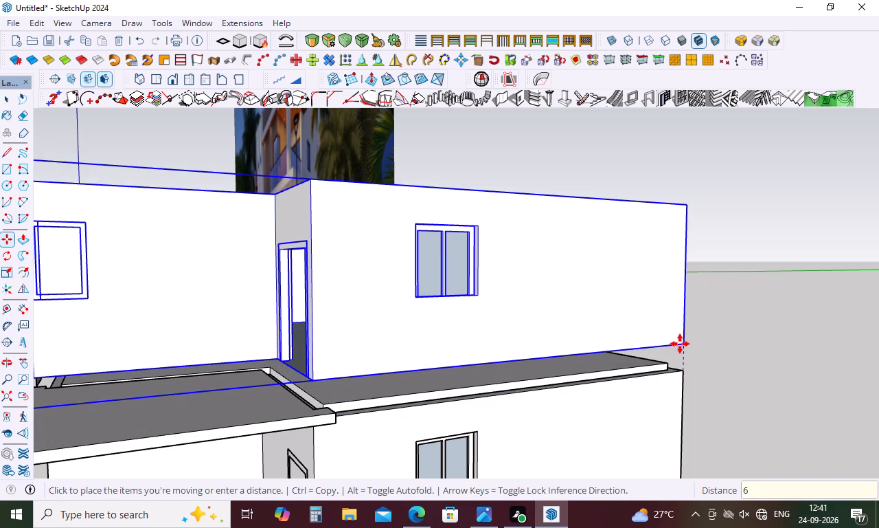
key(shift+quotedbl)
key(Return)
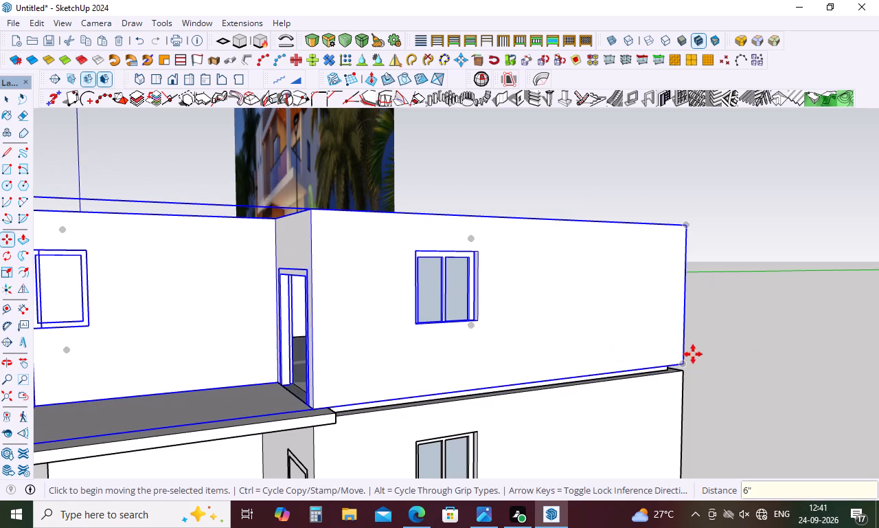
Delete the two long stray edges stretching from the leftover first-floor plan pieces to the stacked walls.
key(space)
scroll(583, 364, down, 10)
middle_drag(581, 365, 795, 376)
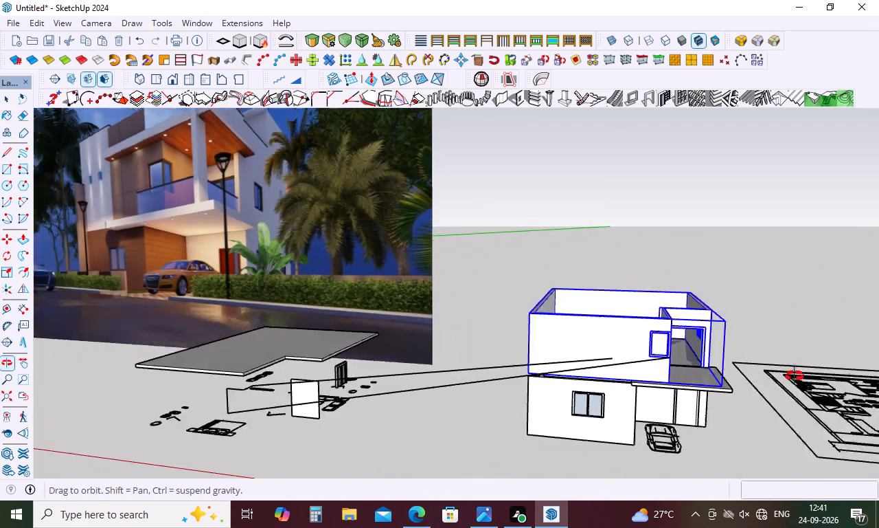
middle_drag(795, 376, 799, 374)
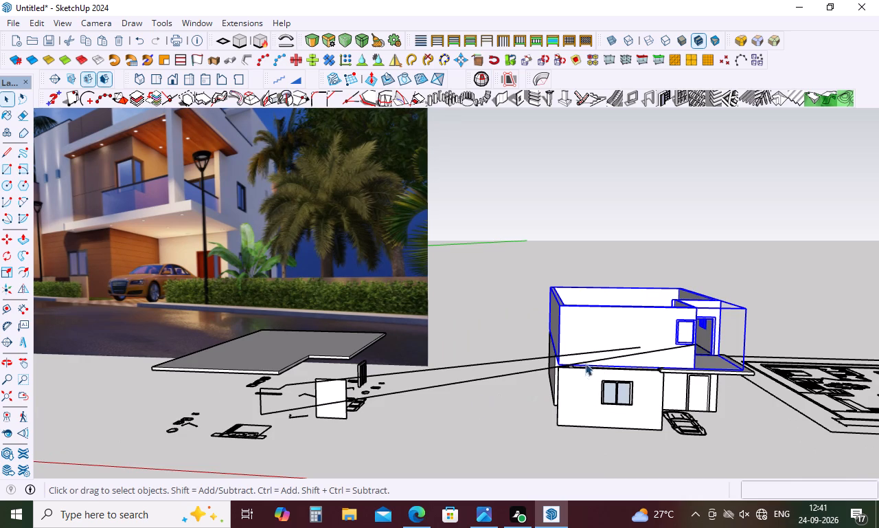
scroll(478, 363, up, 4)
middle_drag(486, 361, 326, 354)
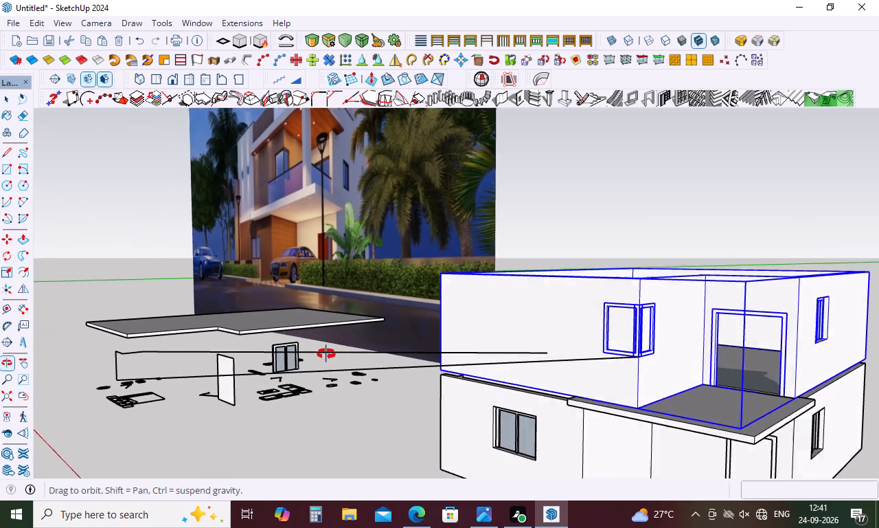
middle_drag(326, 354, 321, 354)
key(space)
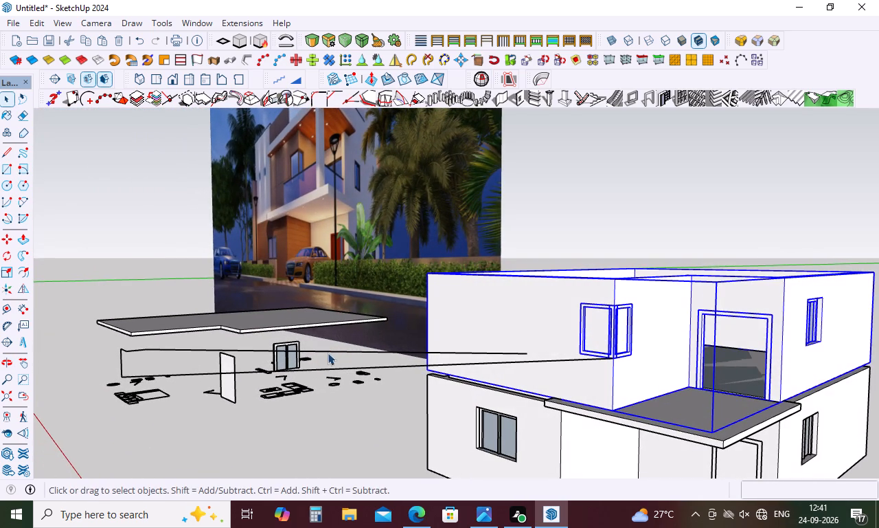
drag(336, 345, 334, 370)
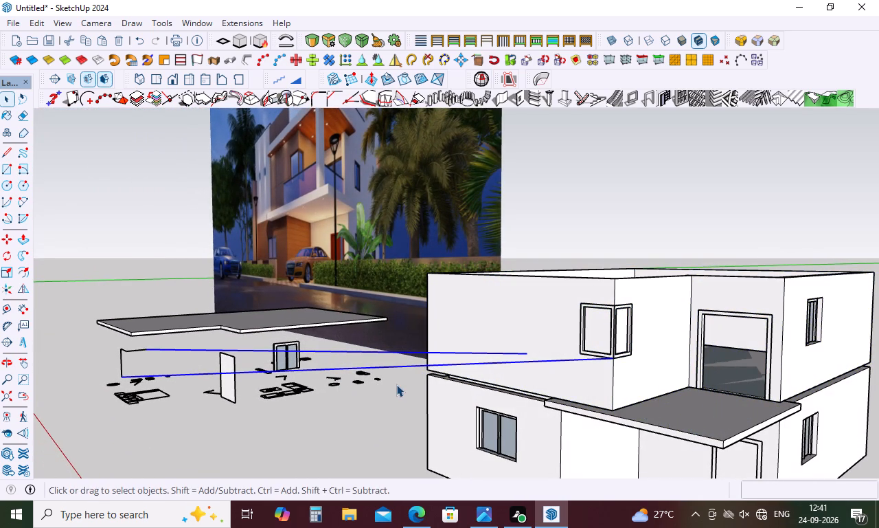
key(Delete)
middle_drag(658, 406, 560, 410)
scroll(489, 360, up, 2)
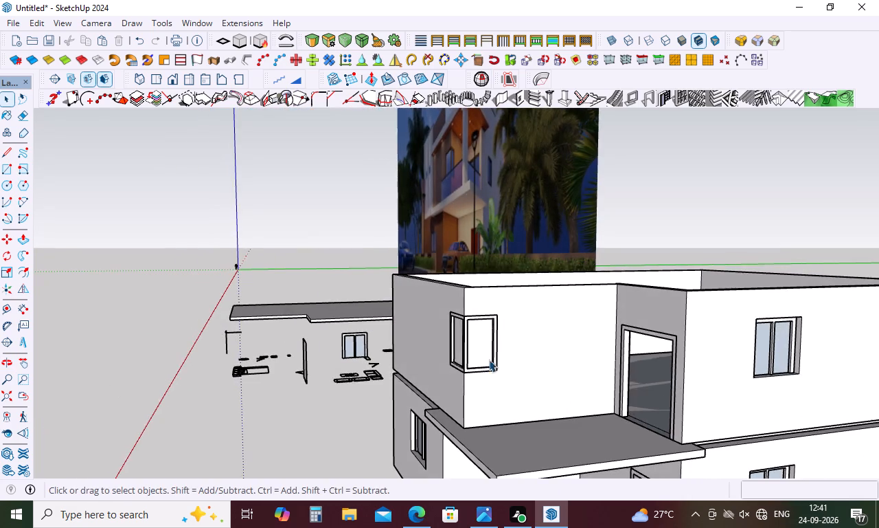
Examine the first-floor corner window and door opening up close and from the other side for missing parts.
scroll(489, 360, up, 8)
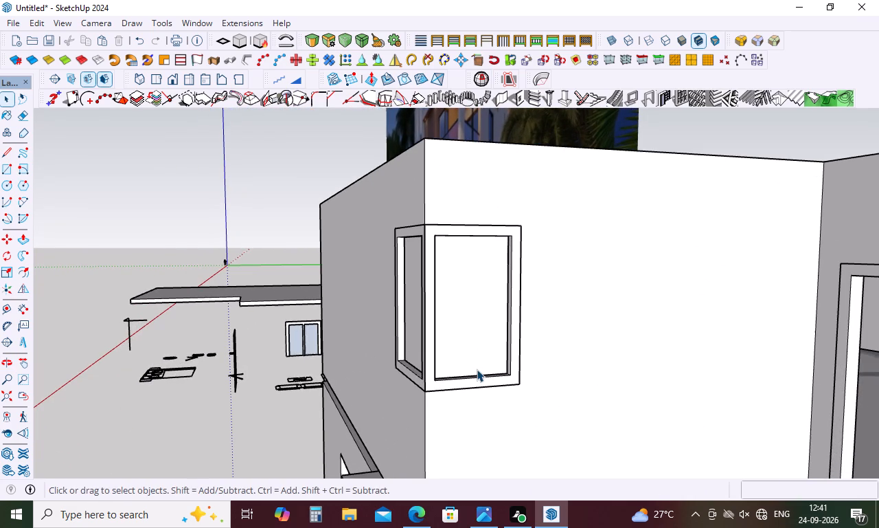
middle_drag(482, 371, 484, 372)
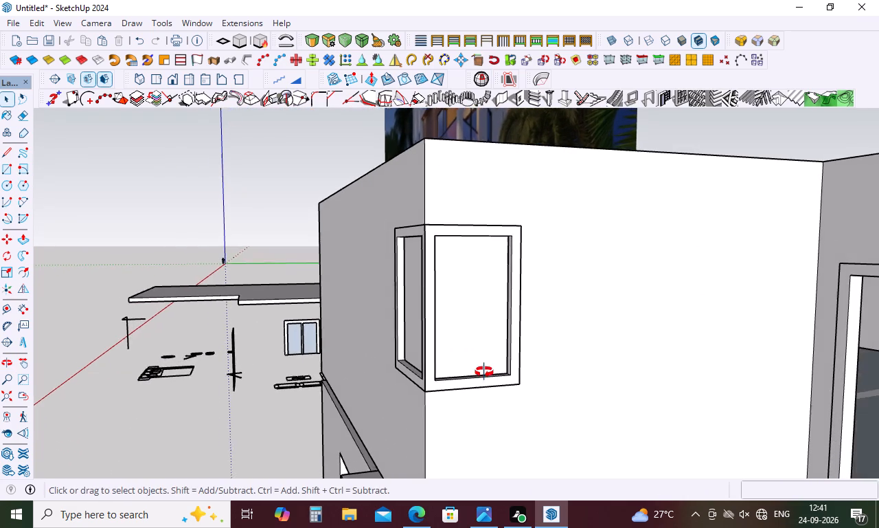
middle_drag(484, 372, 689, 390)
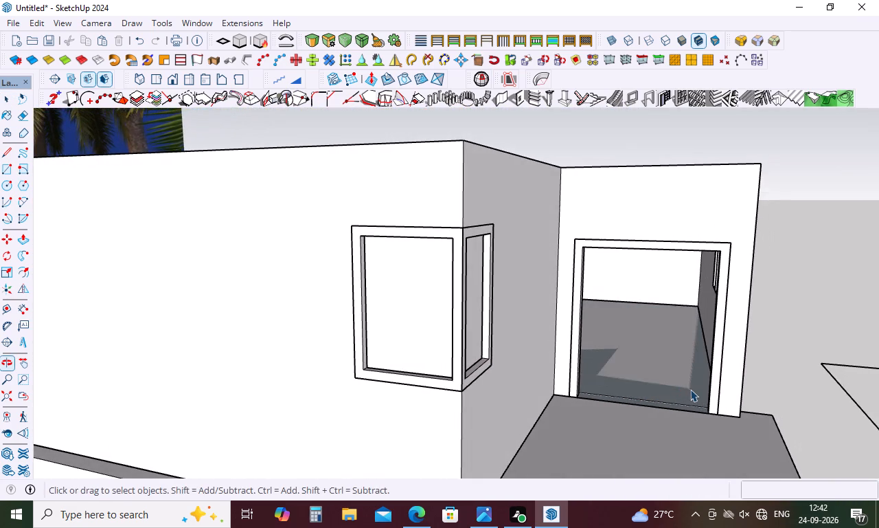
scroll(692, 388, down, 19)
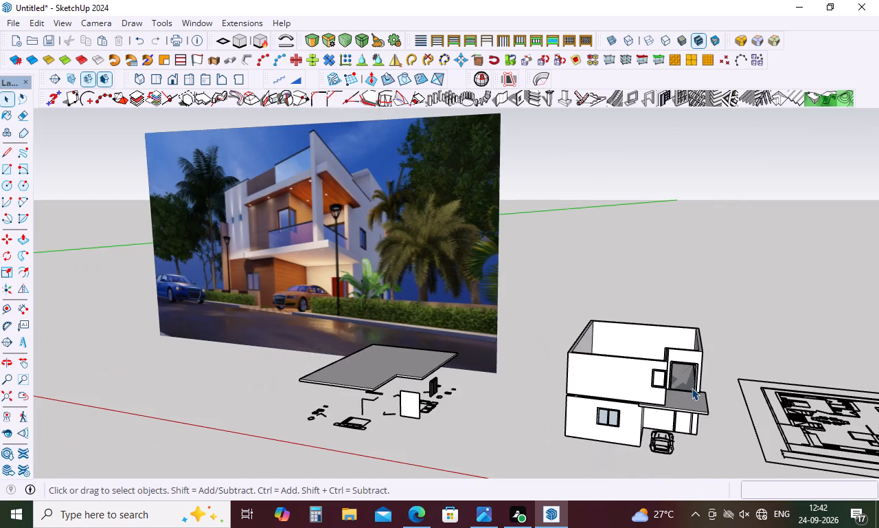
Make the leftover white door panel face and its edges beside the leftover plan pieces into a group.
middle_drag(683, 392, 752, 341)
middle_click(752, 341)
scroll(407, 407, up, 5)
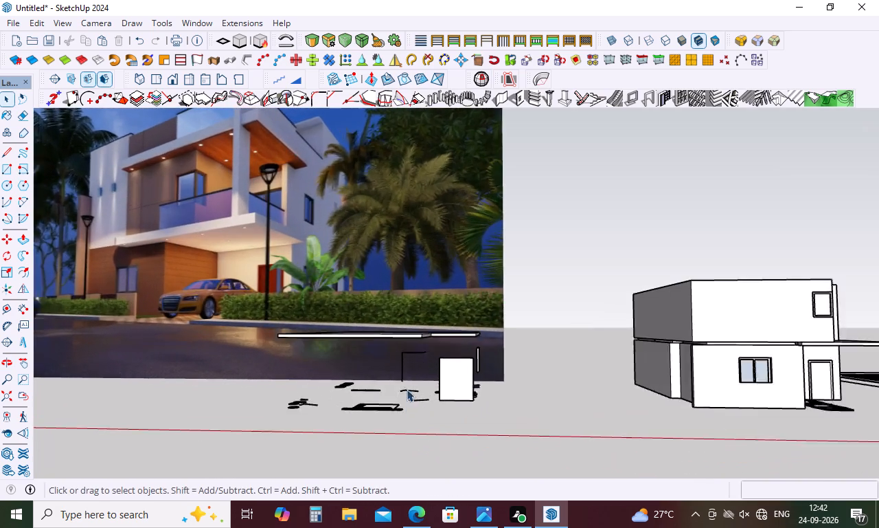
scroll(434, 388, up, 6)
triple_click(468, 382)
double_click(468, 383)
right_click(468, 383)
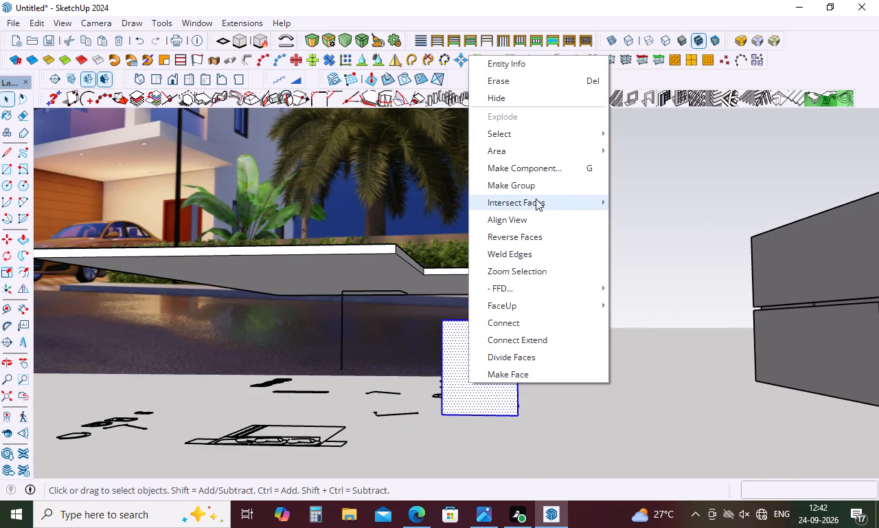
click(538, 192)
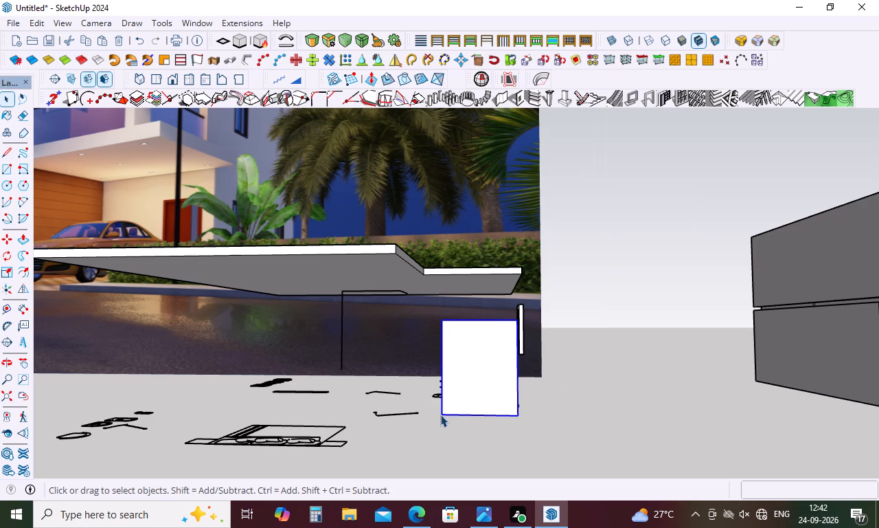
Move the door panel group by its lower corner onto the inner bottom corner of the first-floor door frame.
key(m)
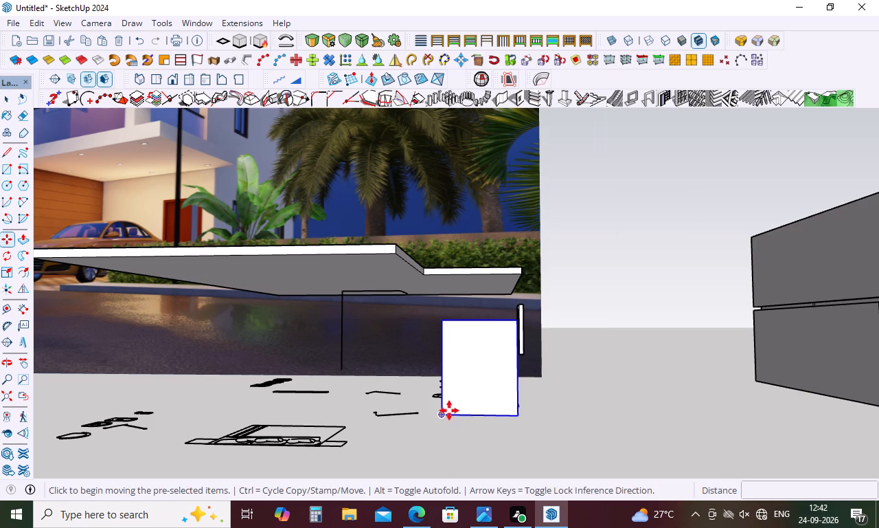
click(441, 415)
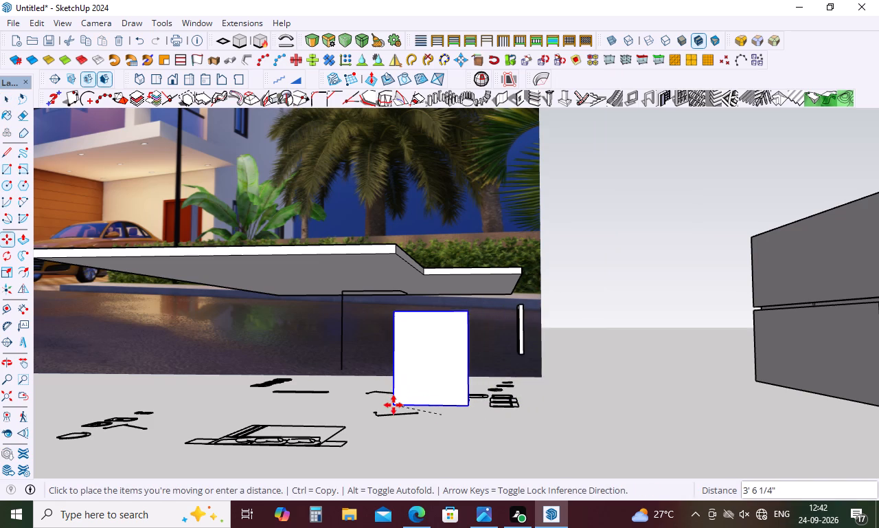
scroll(393, 405, down, 13)
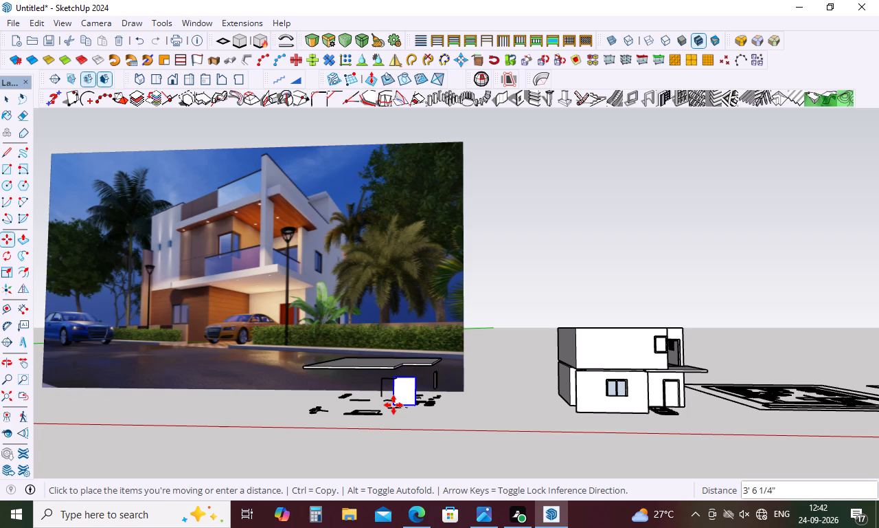
scroll(393, 405, down, 4)
scroll(593, 372, up, 3)
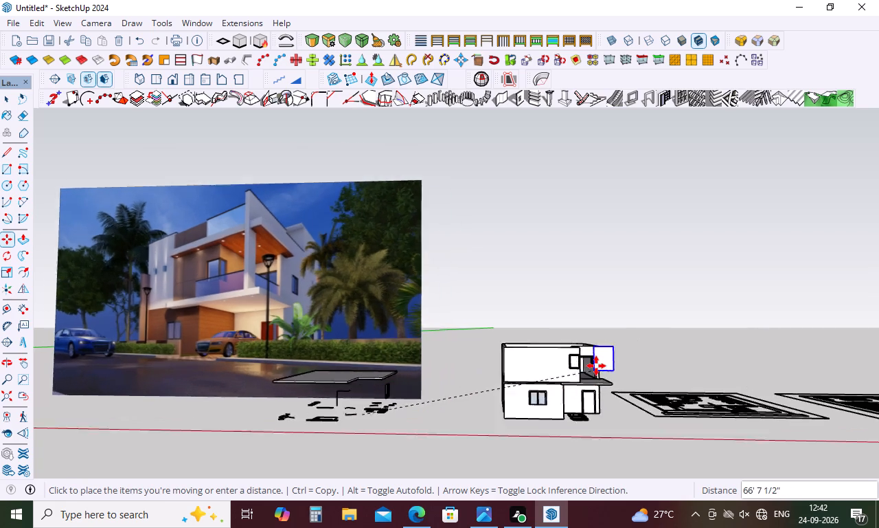
scroll(596, 366, up, 20)
scroll(596, 366, up, 6)
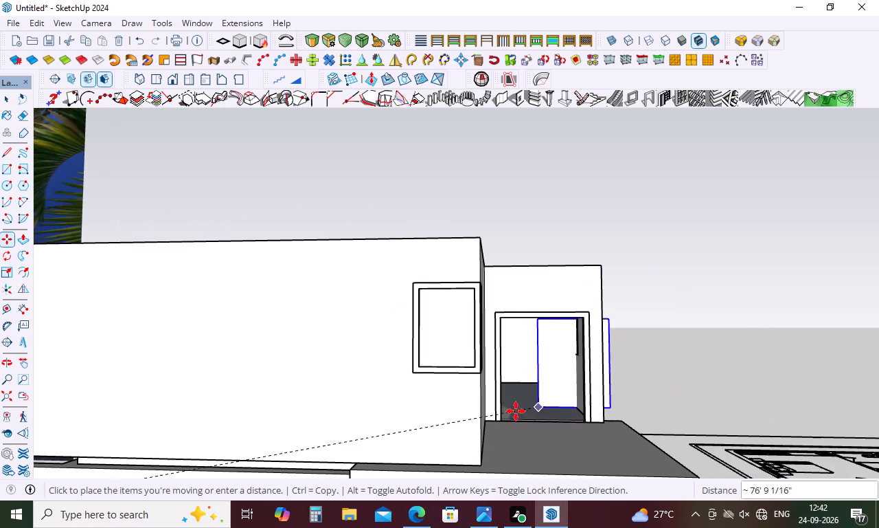
scroll(507, 415, up, 11)
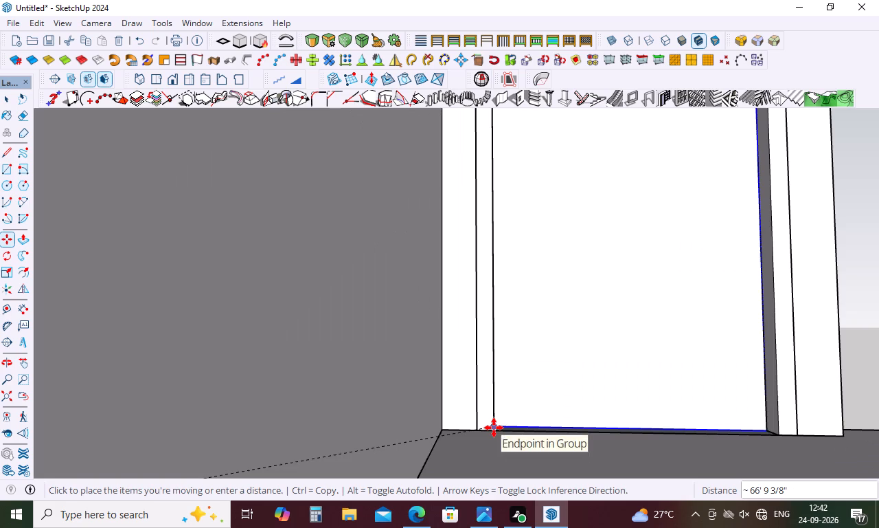
click(494, 430)
Shift the still-selected door panel group 4", picking both points along the top of the leftover window's frame.
scroll(534, 359, down, 10)
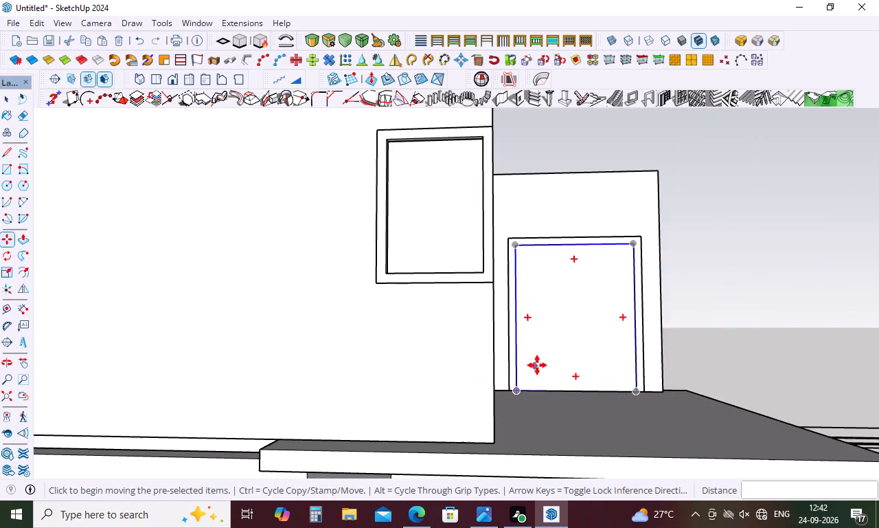
scroll(537, 365, down, 16)
scroll(544, 354, down, 5)
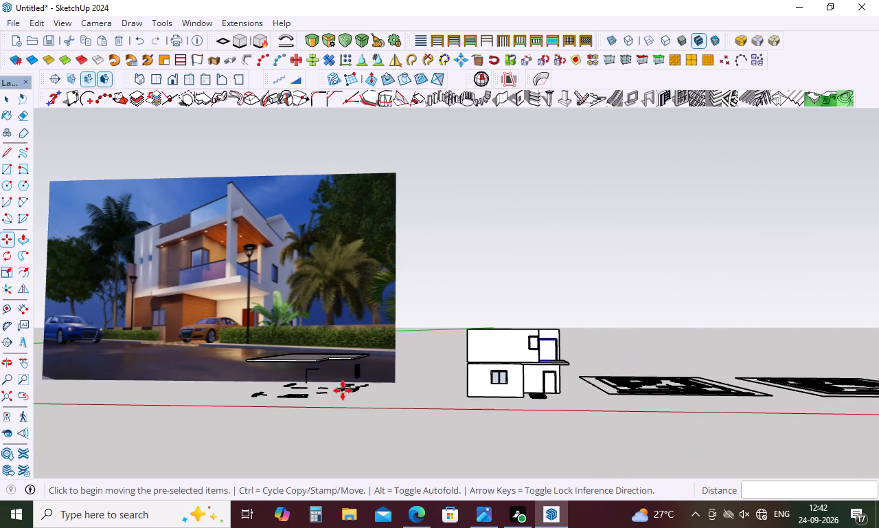
scroll(331, 390, up, 6)
middle_drag(436, 417, 317, 443)
scroll(367, 351, up, 3)
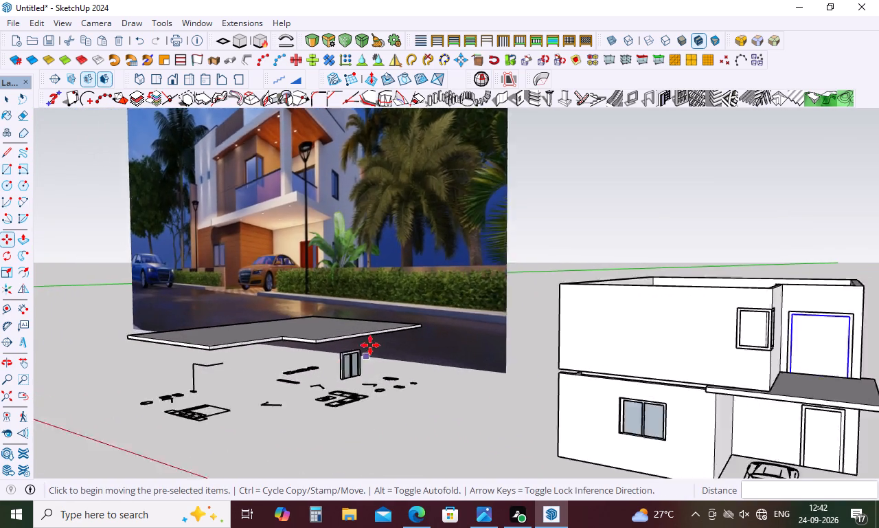
scroll(370, 345, up, 3)
click(287, 364)
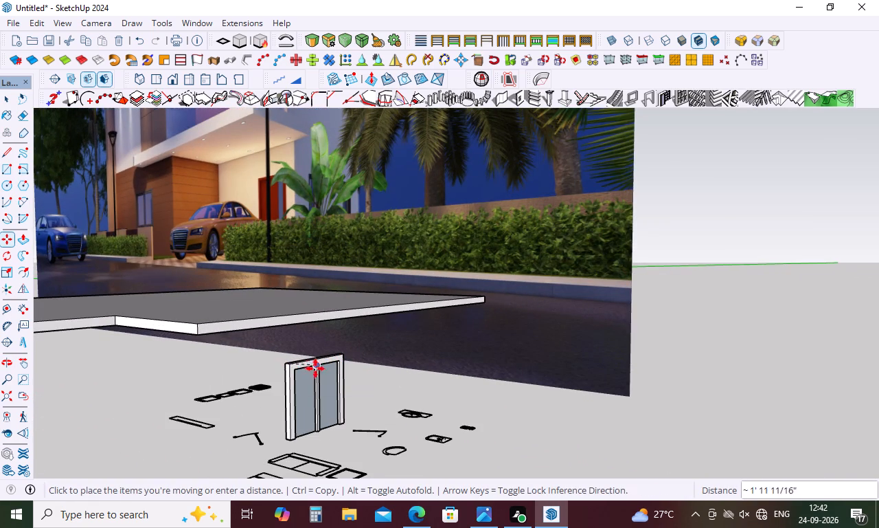
click(290, 363)
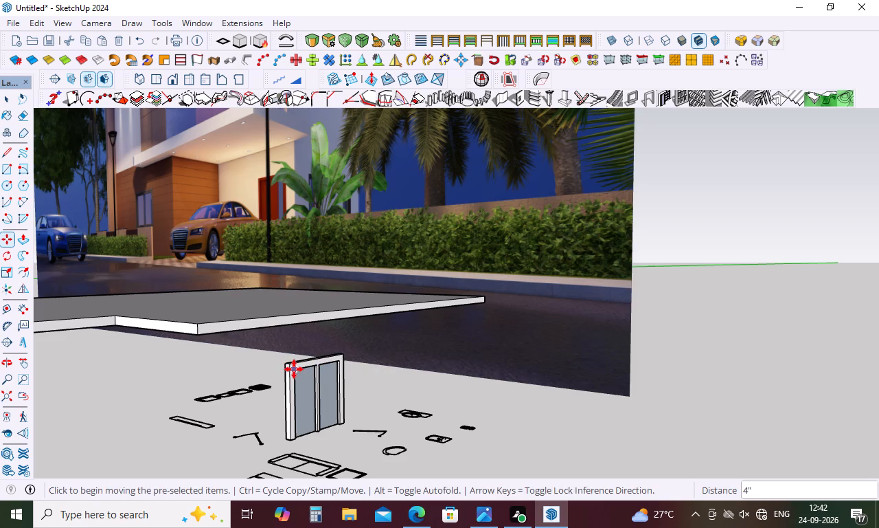
Select the leftover window and check from several sides which group it belongs to.
key(space)
click(294, 391)
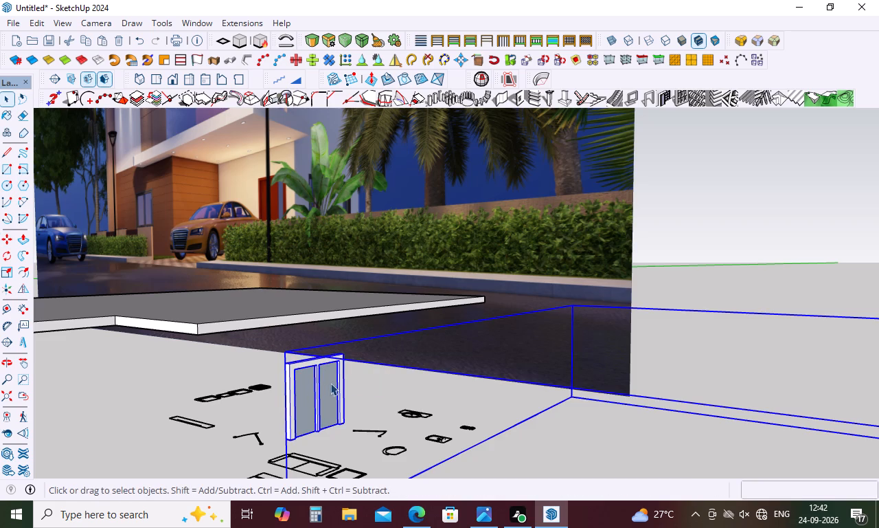
scroll(330, 383, down, 10)
scroll(606, 417, down, 5)
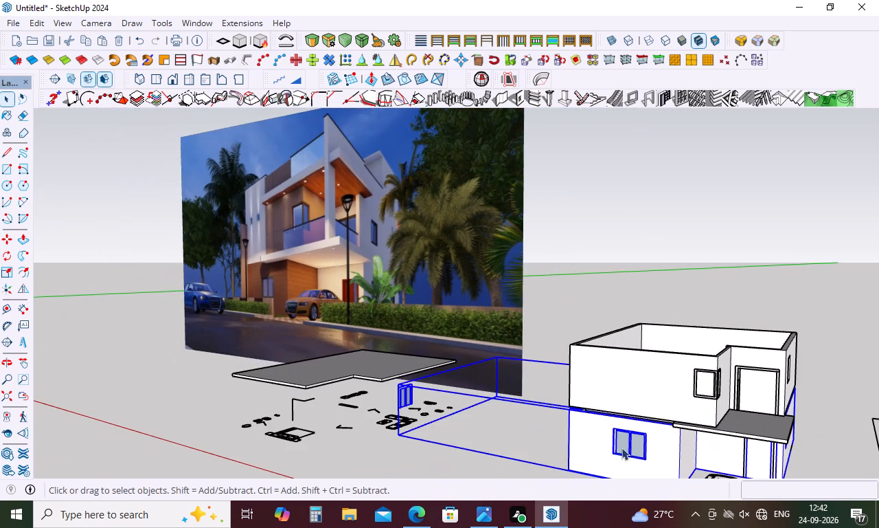
scroll(629, 434, down, 4)
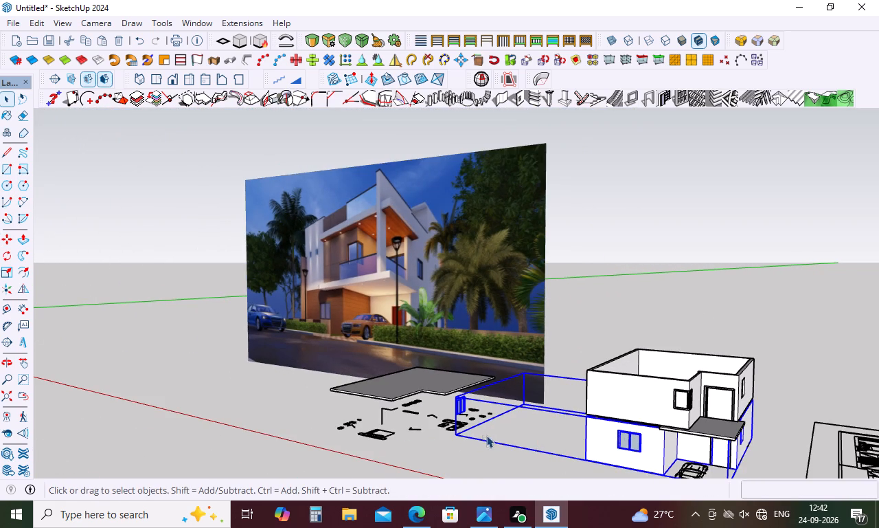
middle_drag(789, 443, 790, 442)
middle_drag(790, 442, 648, 413)
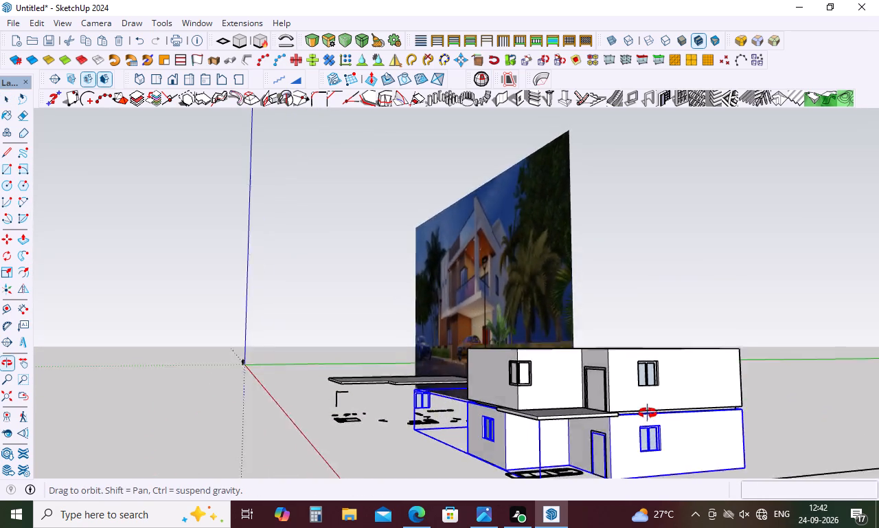
middle_drag(648, 413, 790, 435)
click(511, 461)
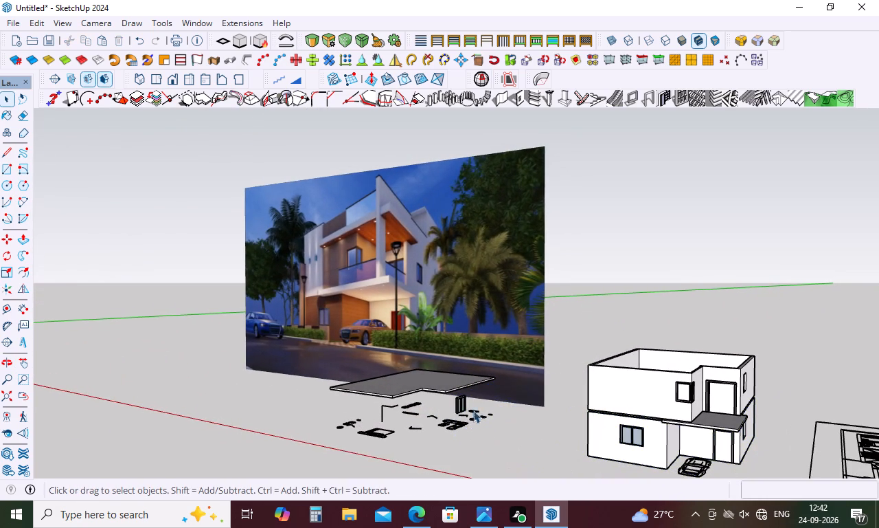
Copy the leftover two-pane window from inside the ground-floor group and paste it outside the group, on the ground near the leftover plan pieces.
click(464, 401)
scroll(477, 390, up, 11)
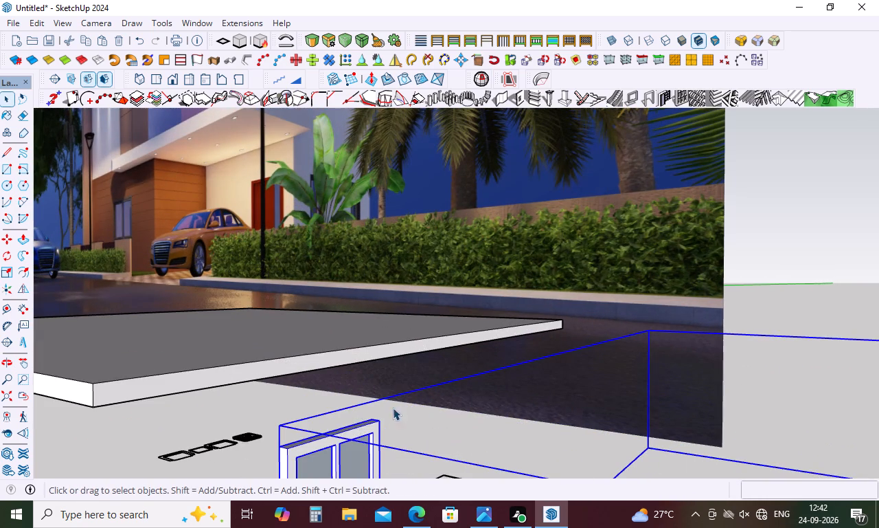
double_click(346, 430)
scroll(376, 396, down, 5)
drag(389, 406, 389, 408)
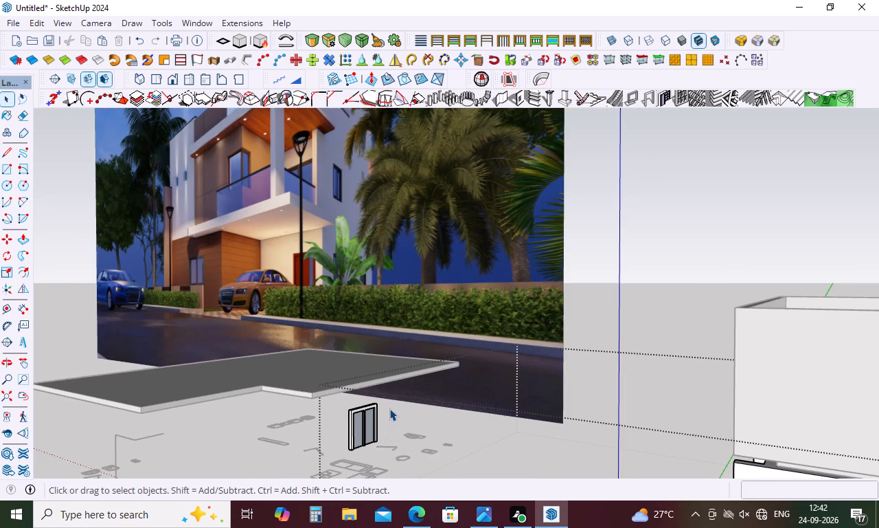
drag(389, 408, 345, 462)
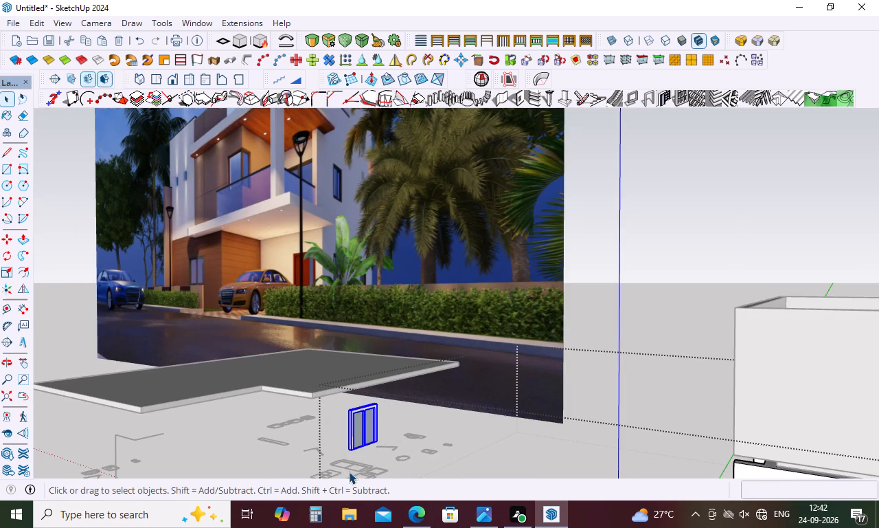
key(ctrl+c)
click(262, 420)
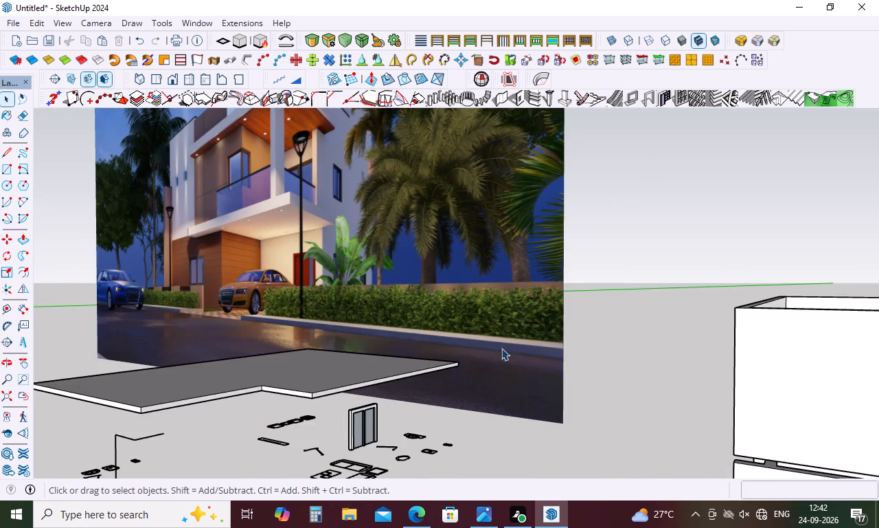
scroll(507, 343, down, 5)
key(Escape)
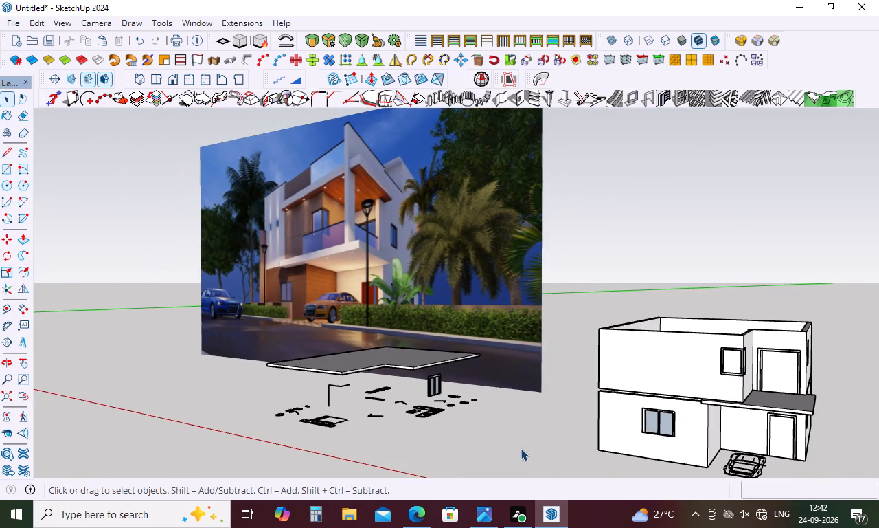
key(ctrl+v)
click(505, 435)
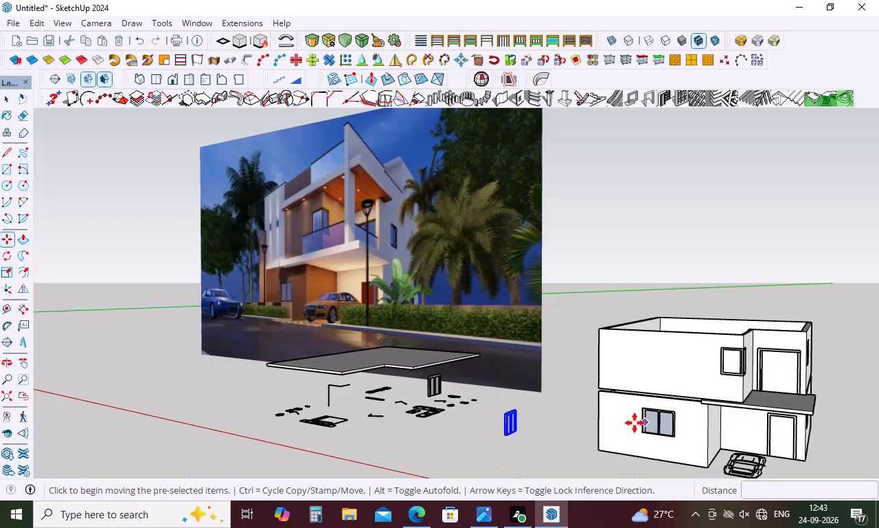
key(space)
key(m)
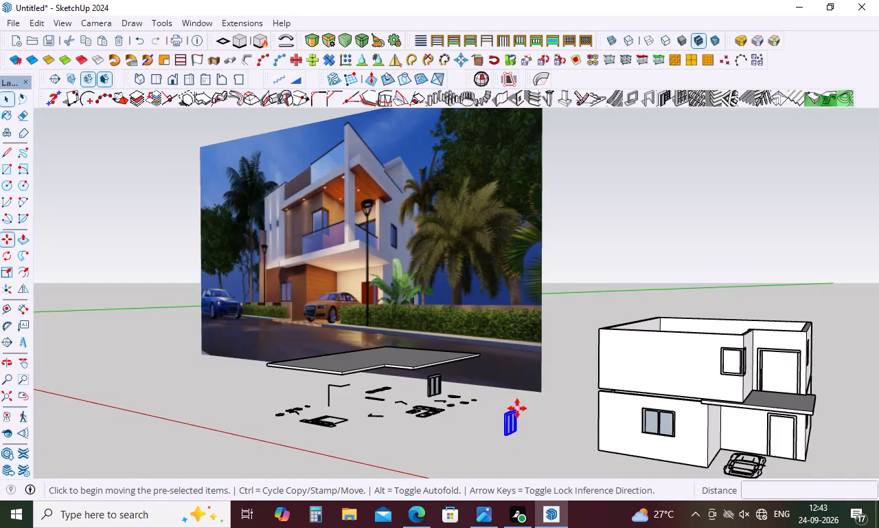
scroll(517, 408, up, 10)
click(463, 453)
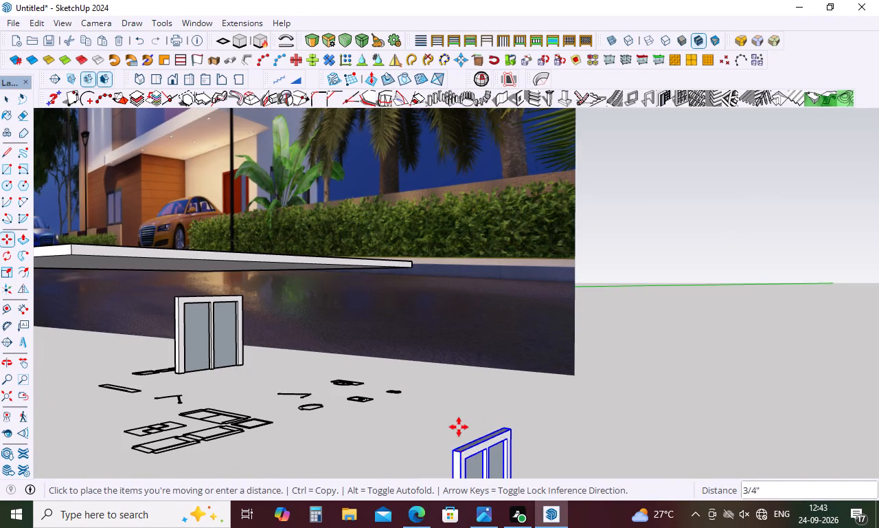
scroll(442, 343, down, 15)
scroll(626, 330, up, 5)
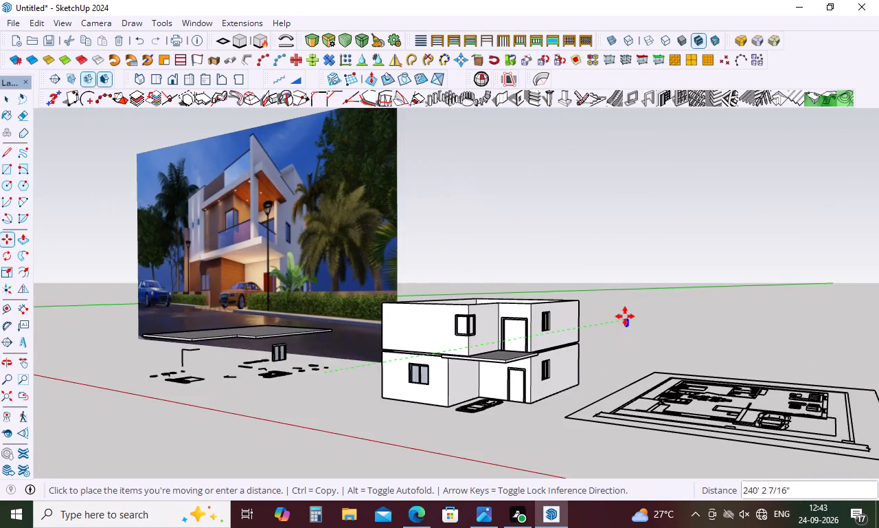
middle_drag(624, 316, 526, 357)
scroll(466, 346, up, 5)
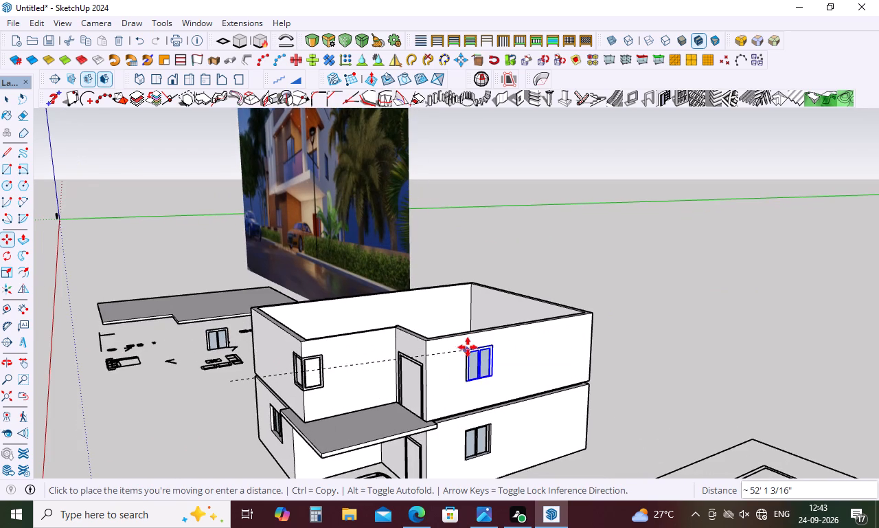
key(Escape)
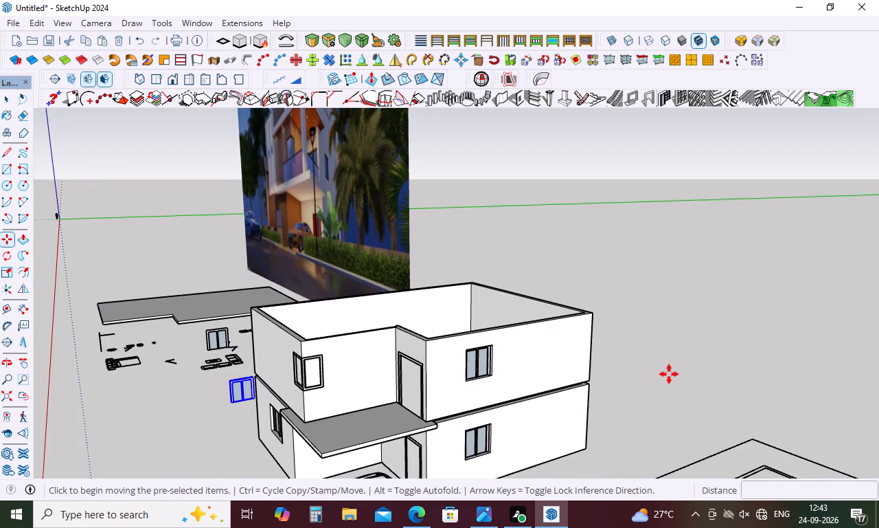
Examine the stacked ground and first floors from several sides, comparing their window openings and the walls where the floors meet.
scroll(669, 374, down, 4)
middle_drag(669, 374, 581, 319)
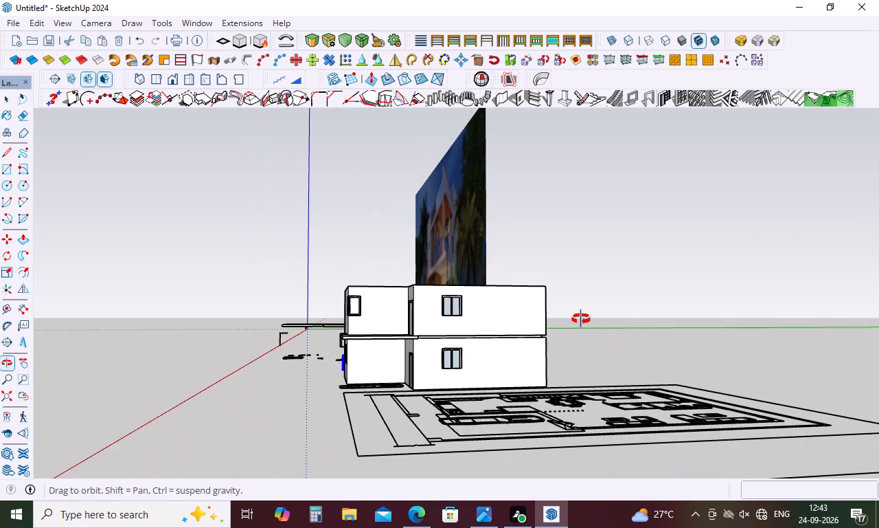
middle_drag(581, 319, 576, 322)
scroll(447, 357, up, 10)
scroll(456, 354, down, 5)
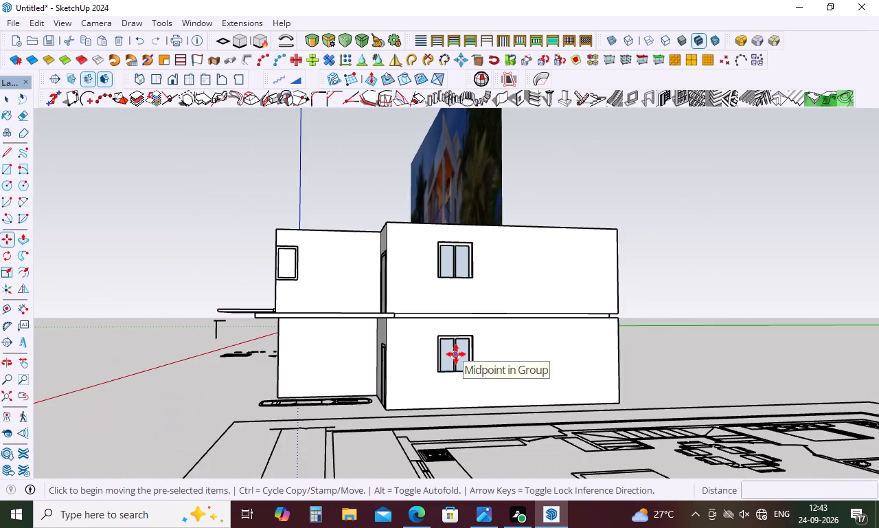
middle_drag(456, 355, 878, 375)
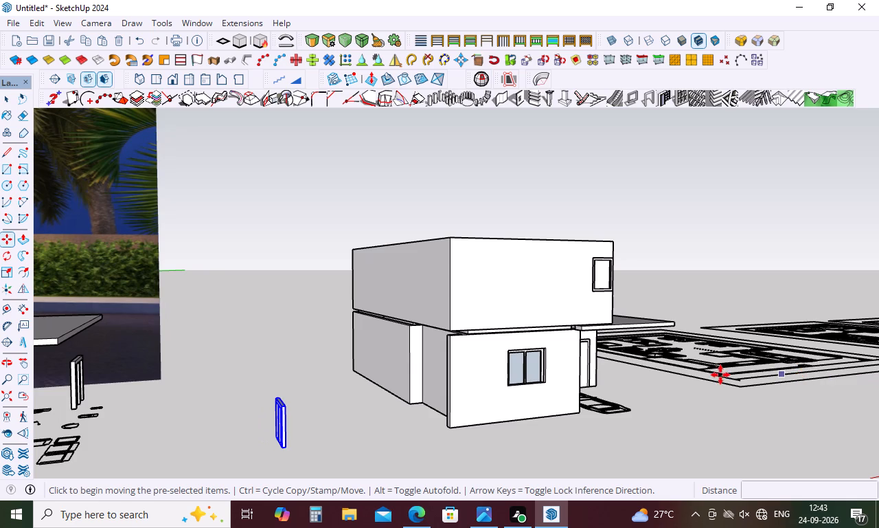
scroll(413, 361, up, 11)
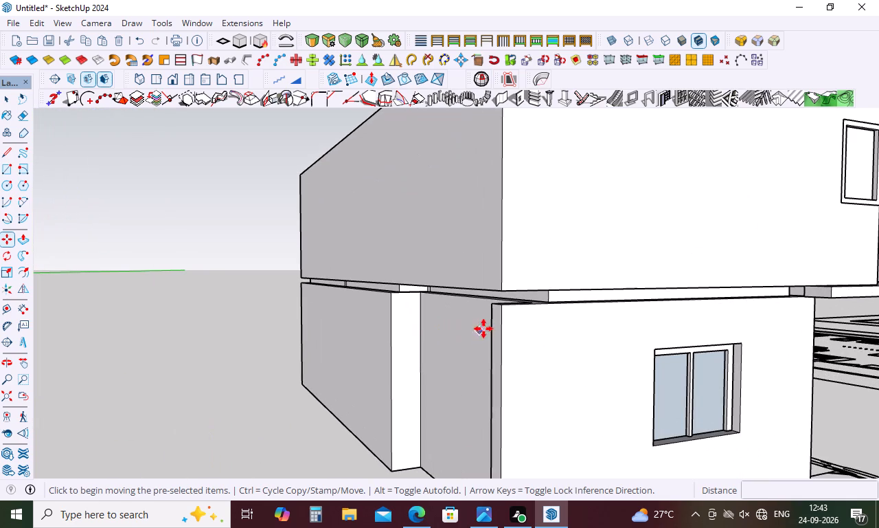
Delete the still-selected pasted copy of the two-pane window standing on the ground beside the house.
key(space)
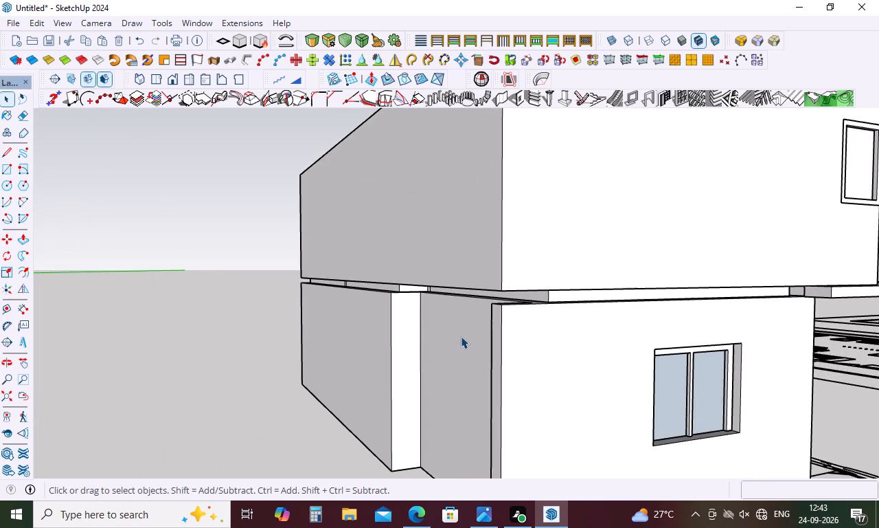
scroll(461, 336, down, 9)
key(space)
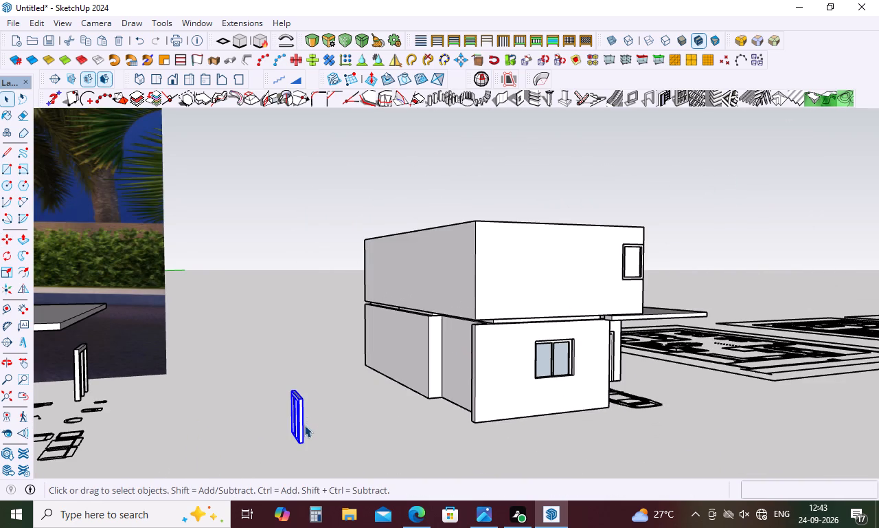
key(Delete)
scroll(323, 396, down, 9)
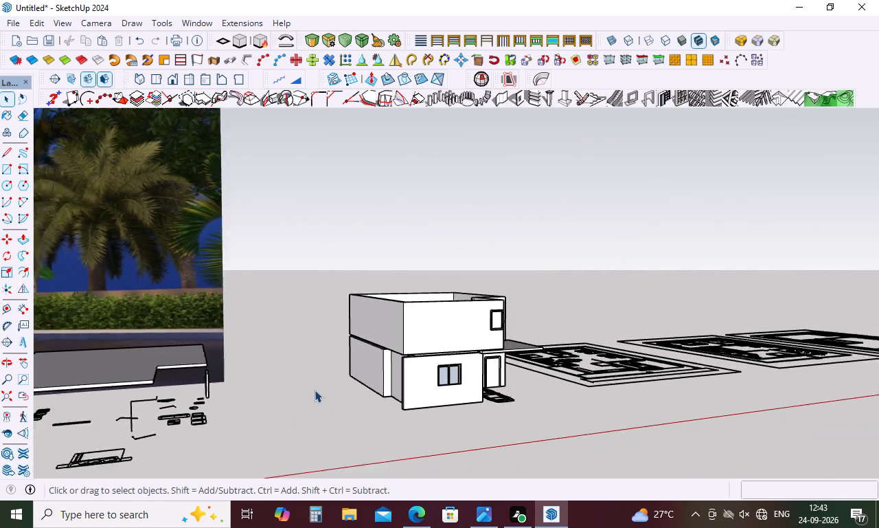
scroll(325, 391, down, 5)
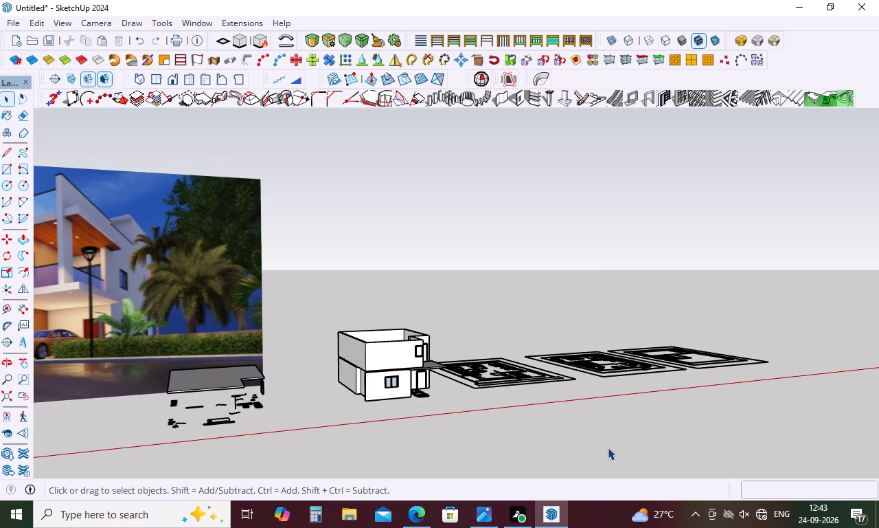